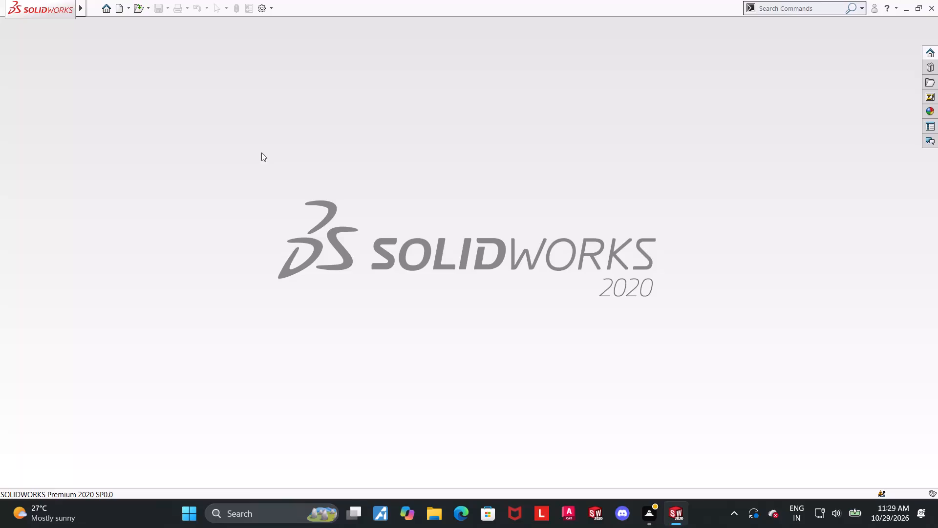
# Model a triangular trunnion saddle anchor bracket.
# Create a new part document.
pyautogui.click(119, 8)
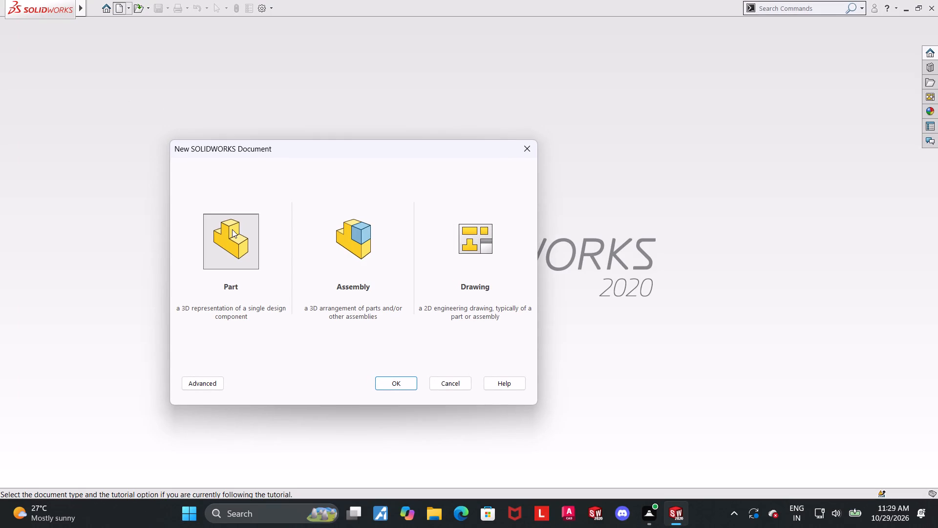
pyautogui.doubleClick(232, 229)
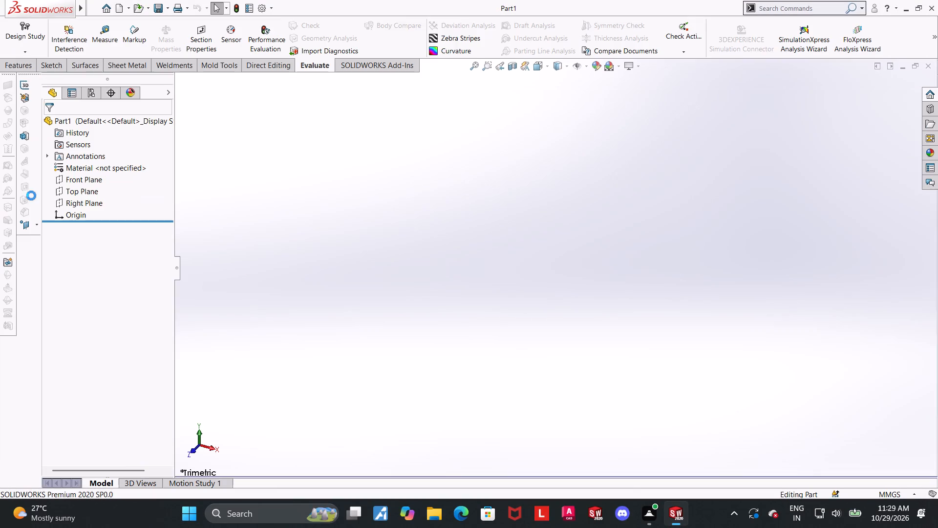
# Open a new sketch on the Top Plane.
pyautogui.click(81, 193)
pyautogui.click(86, 181)
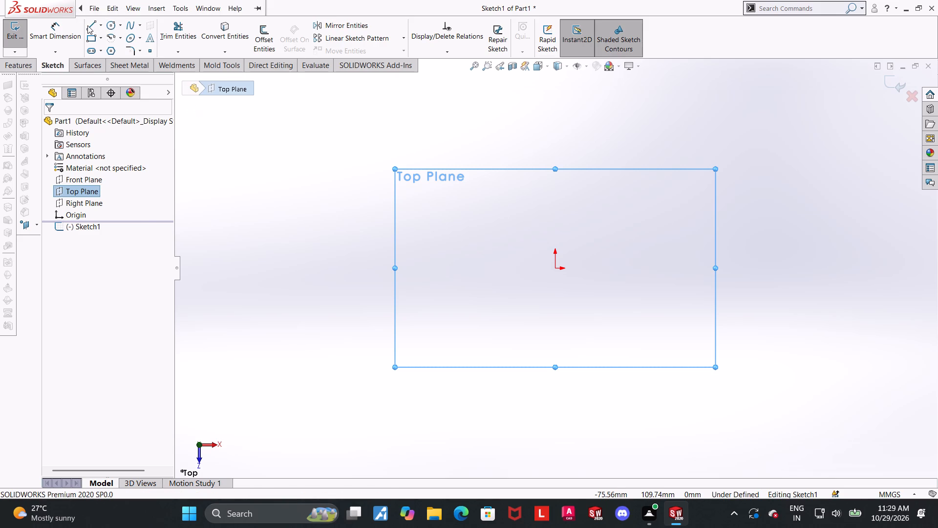
# Start the Line command to draw the first line of the Top Plane sketch.
pyautogui.click(87, 25)
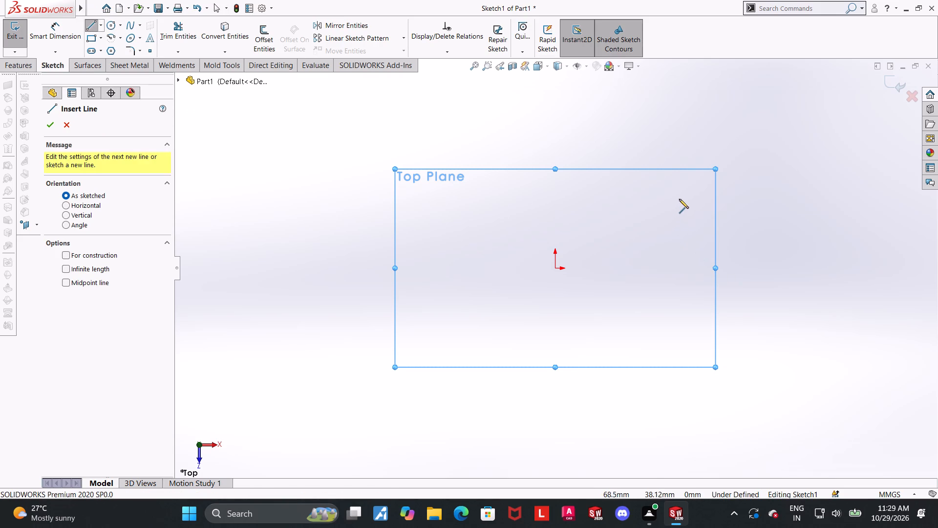
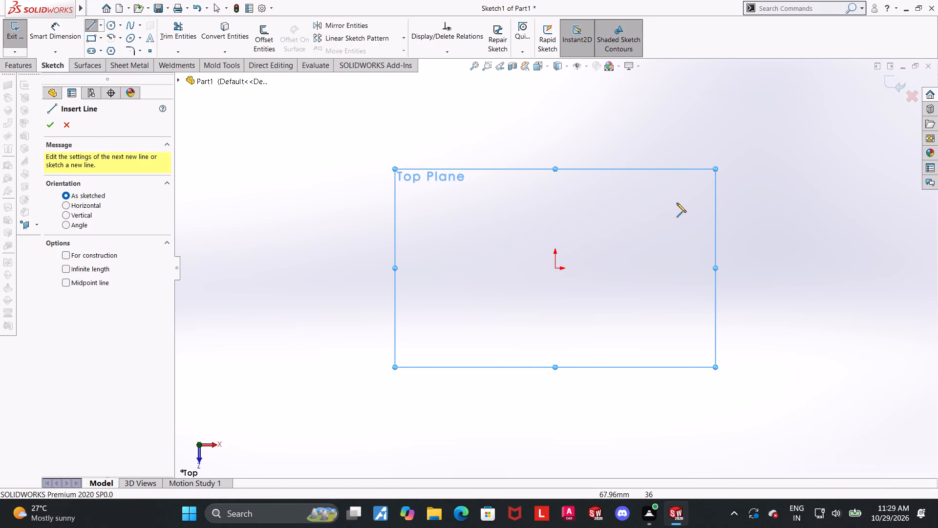
# Sketch a vertical line about 85 mm long to the right of the origin and convert it to construction geometry.
pyautogui.click(682, 207)
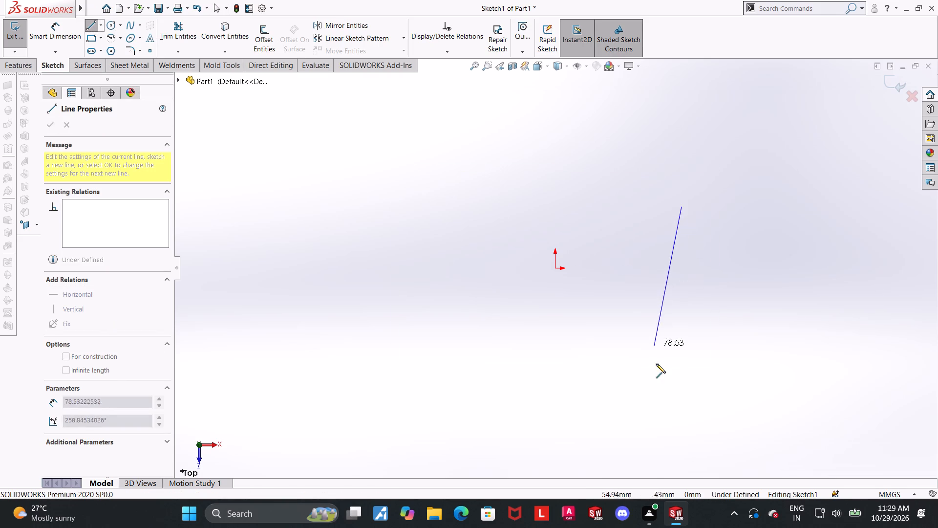
pyautogui.click(681, 360)
pyautogui.press('Escape')
pyautogui.click(683, 295)
pyautogui.click(726, 268)
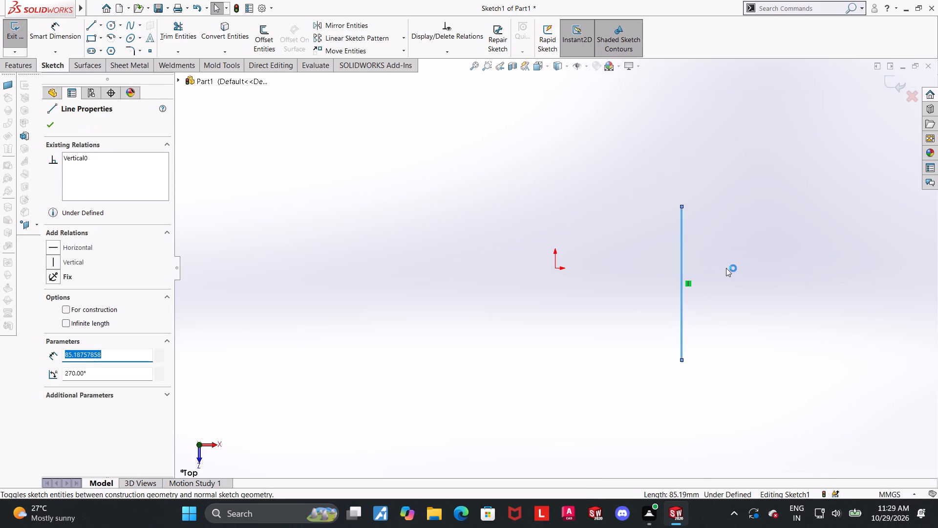
pyautogui.press('Escape')
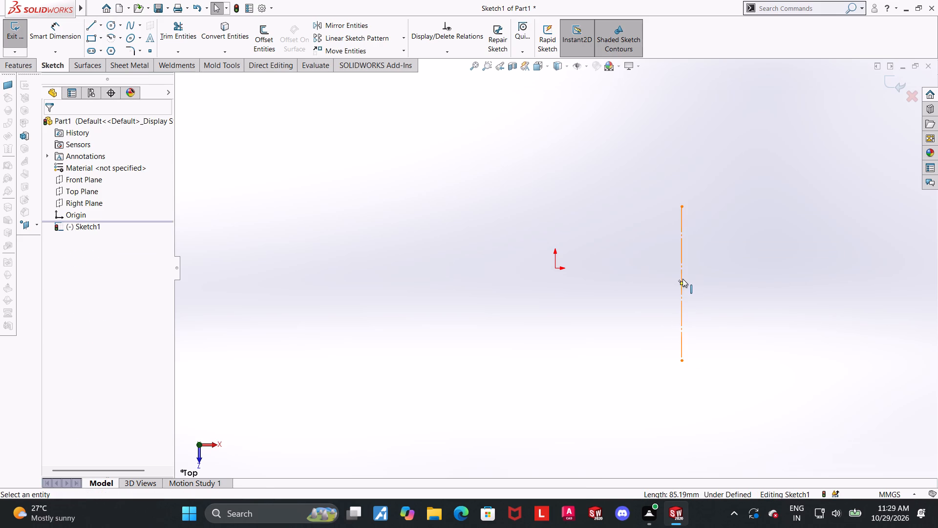
# Add a Horizontal relation between the midpoint of the vertical construction line and the origin.
pyautogui.click(682, 283)
pyautogui.keyDown('ctrl'); pyautogui.click(557, 269); pyautogui.keyUp('ctrl')
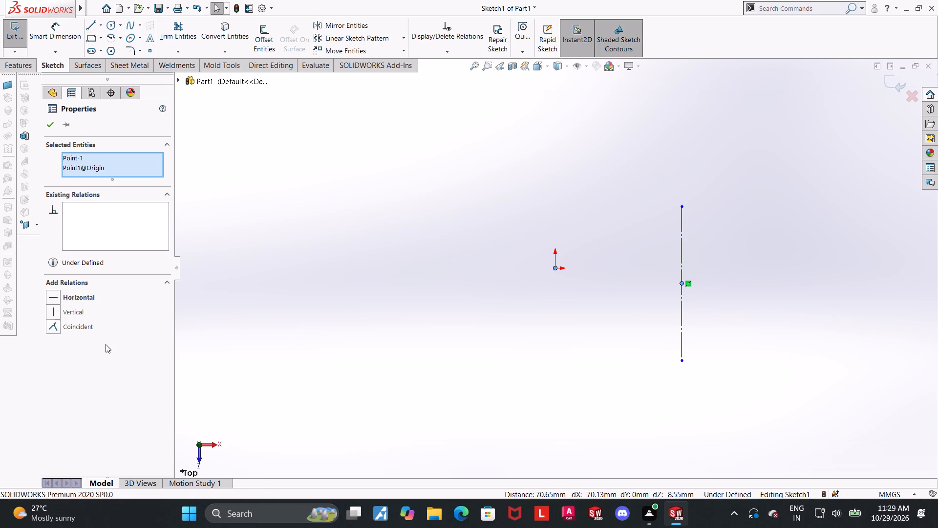
pyautogui.click(53, 302)
pyautogui.click(474, 351)
# Sketch a circle of about 21 mm radius centred on the upper endpoint of the construction line.
pyautogui.scroll(2, 825, 321)
pyautogui.scroll(-1, 656, 264)
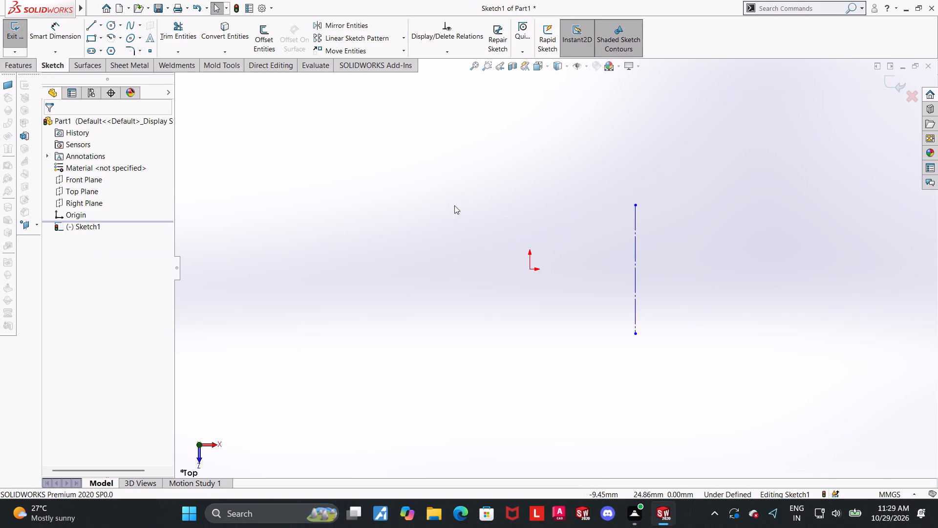
pyautogui.click(112, 27)
pyautogui.scroll(1, 658, 128)
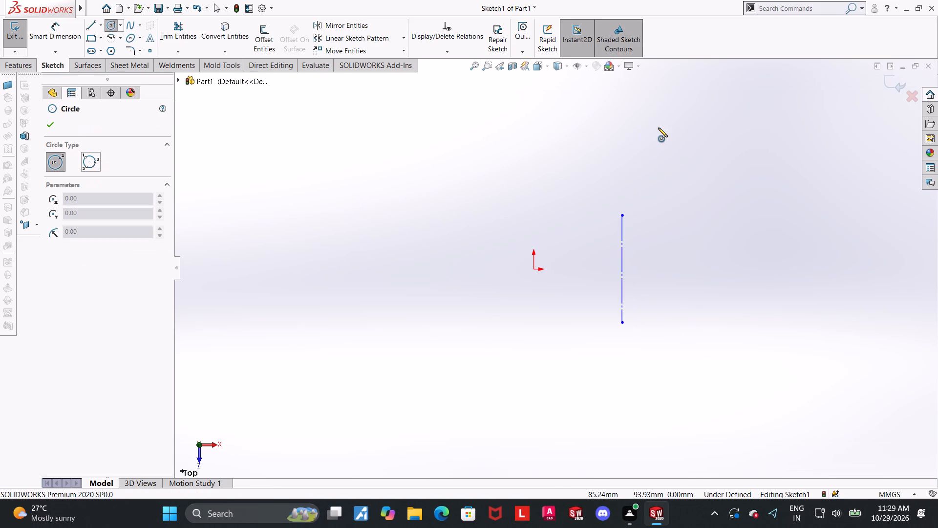
pyautogui.scroll(-1, 658, 128)
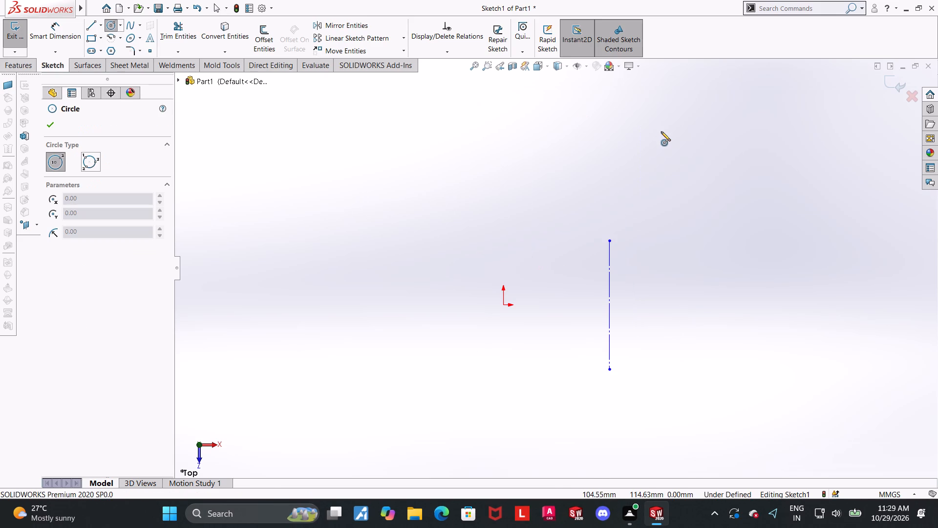
pyautogui.scroll(1, 661, 132)
pyautogui.scroll(-1, 657, 132)
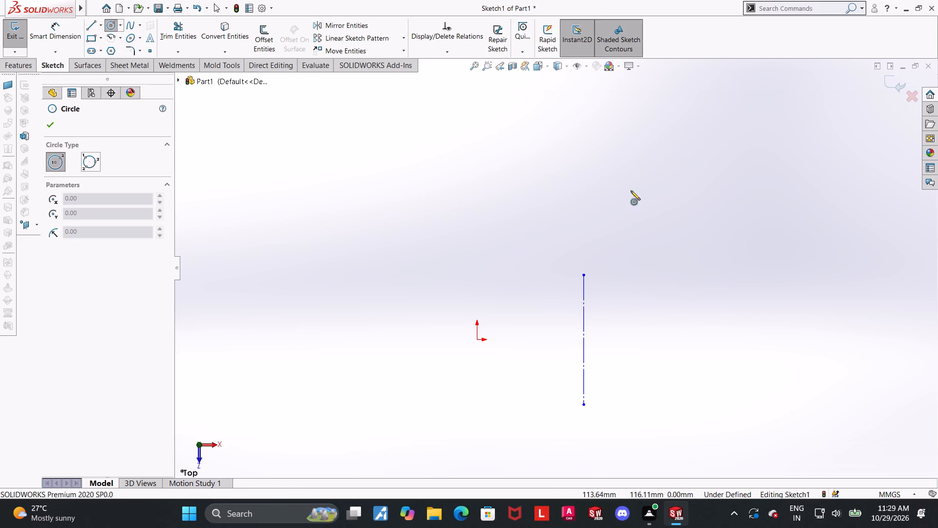
pyautogui.click(583, 273)
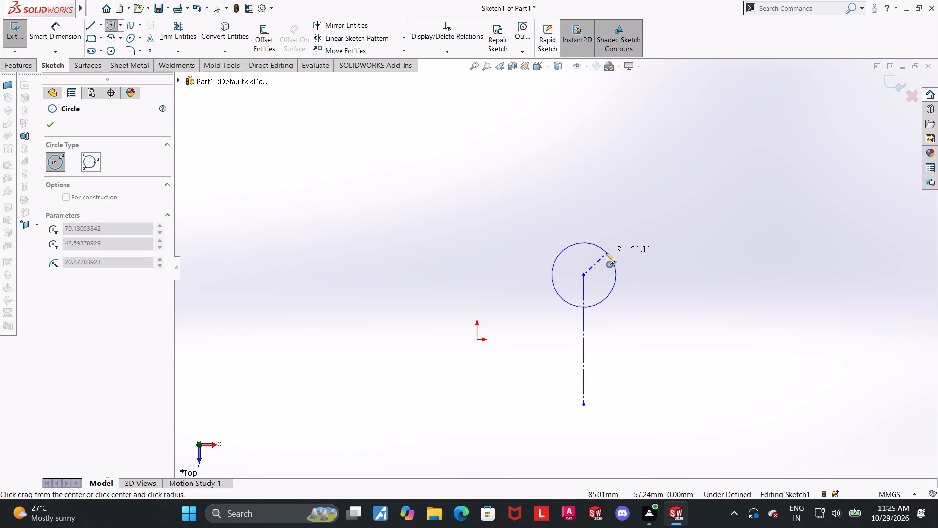
pyautogui.click(606, 253)
pyautogui.press('Escape')
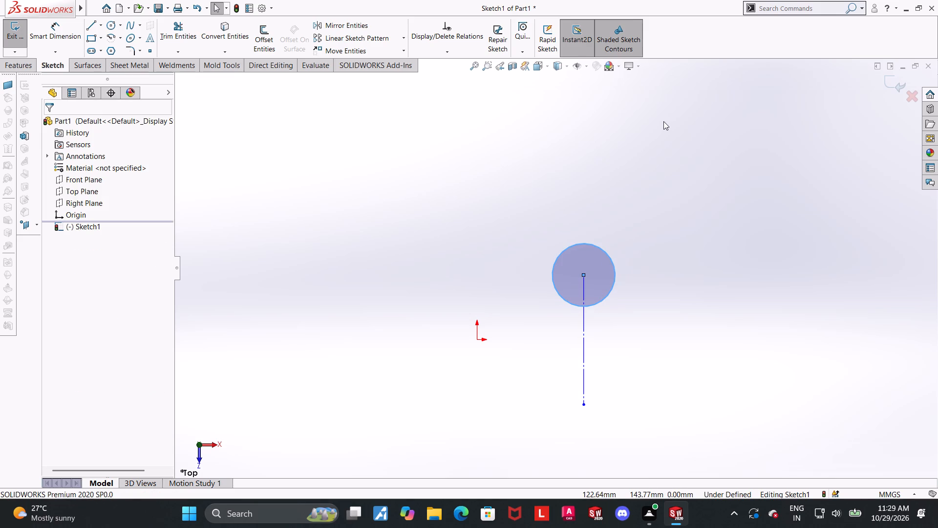
# Dimension the upper circle's diameter as 25 mm.
pyautogui.click(67, 26)
pyautogui.click(611, 261)
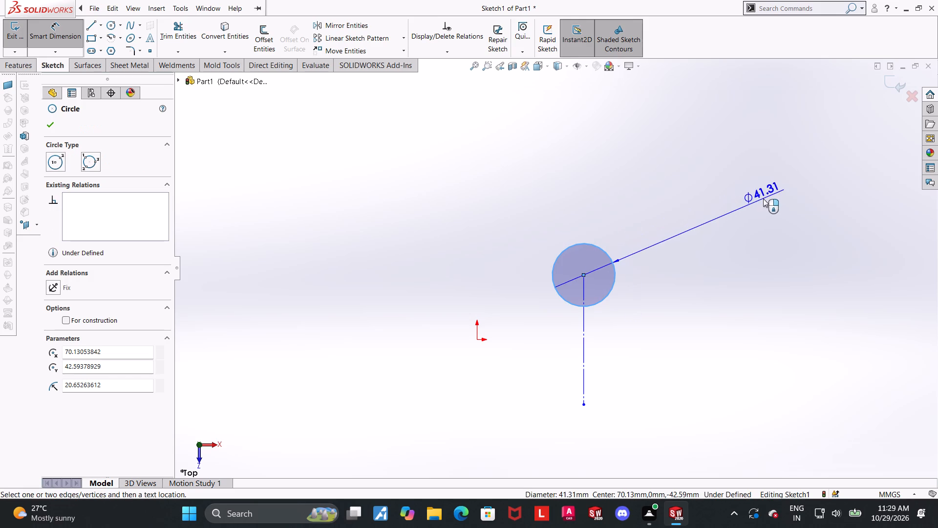
pyautogui.click(768, 188)
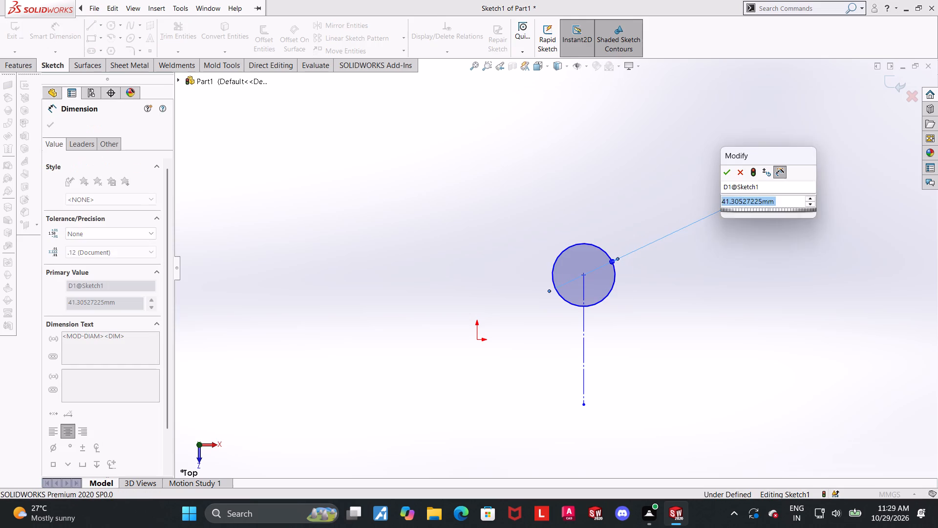
pyautogui.write('25')
pyautogui.press('Return')
pyautogui.press('Escape')
# Sketch a second circle, slightly smaller than the first, centred on the lower endpoint of the construction line.
pyautogui.scroll(1, 573, 277)
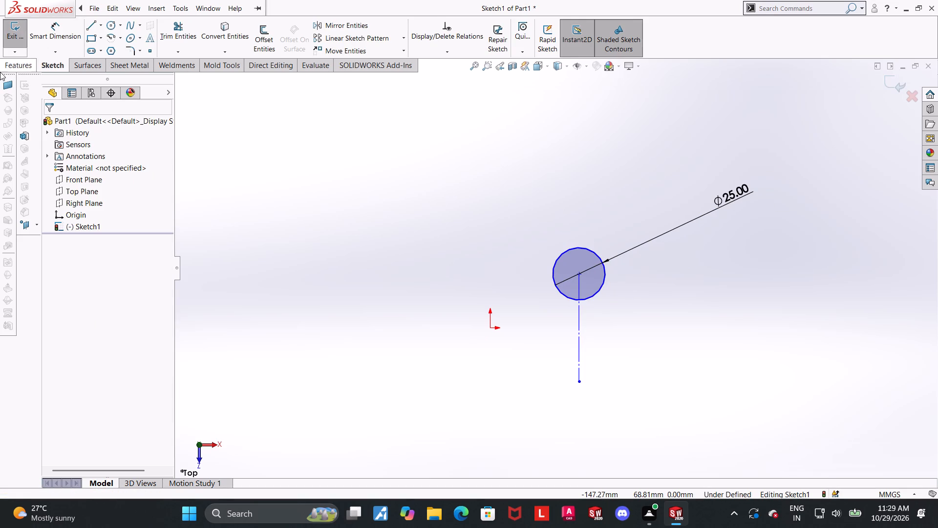
pyautogui.click(120, 27)
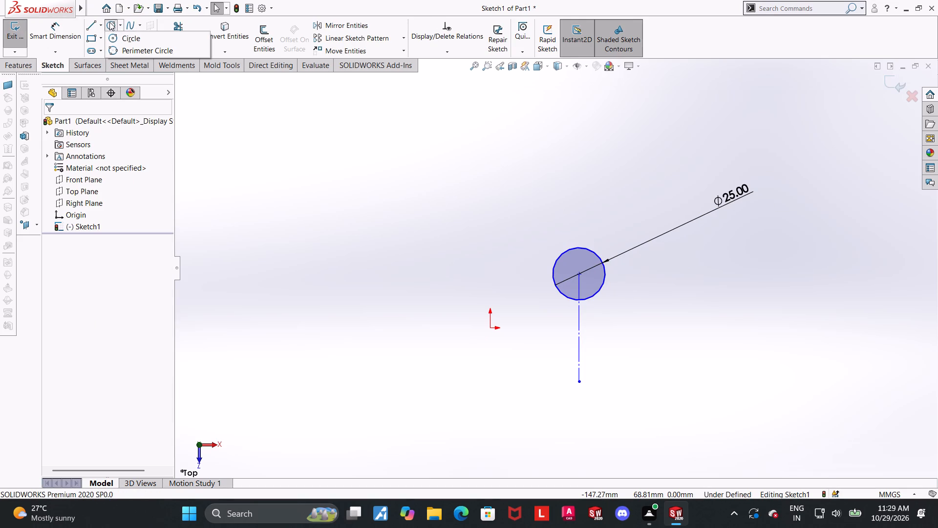
pyautogui.click(110, 22)
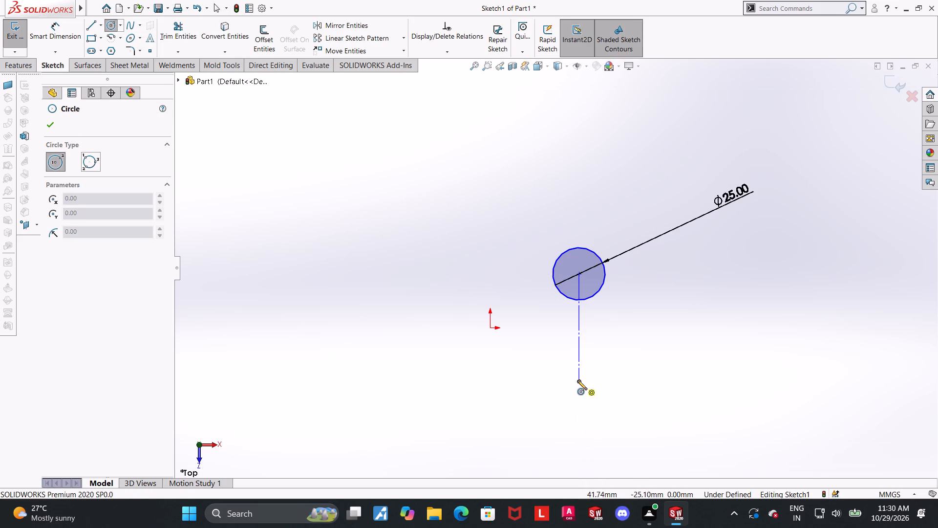
pyautogui.click(577, 380)
pyautogui.click(600, 372)
pyautogui.press('Escape')
# Add an Equal relation between the upper and lower circles.
pyautogui.click(602, 285)
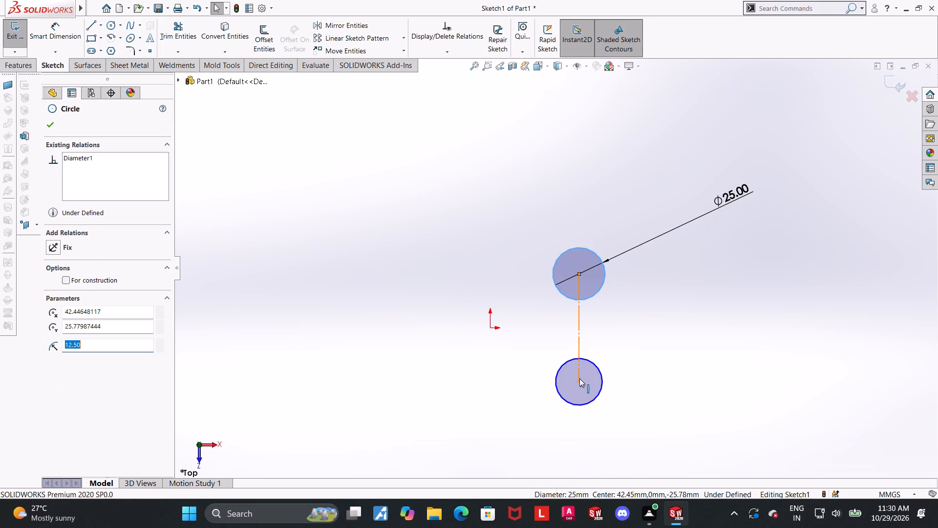
pyautogui.keyDown('ctrl'); pyautogui.click(594, 362); pyautogui.keyUp('ctrl')
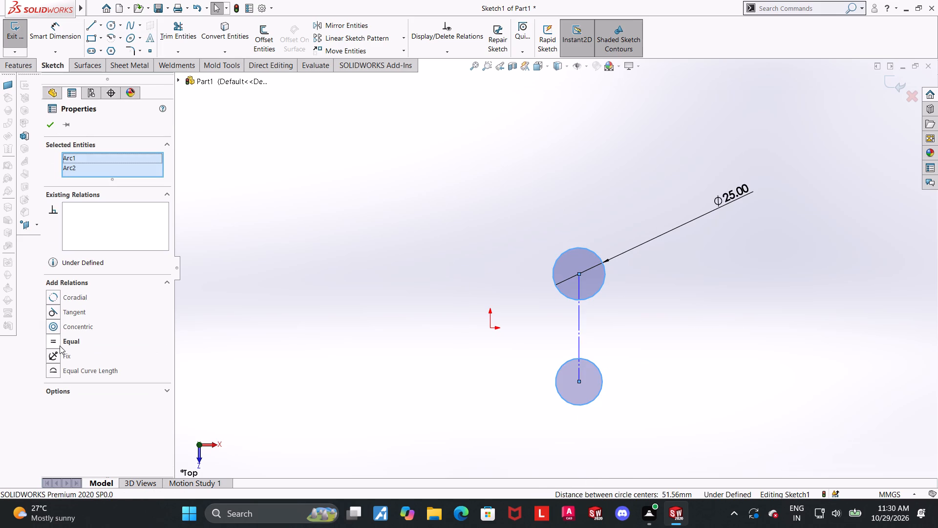
pyautogui.click(61, 340)
pyautogui.click(643, 352)
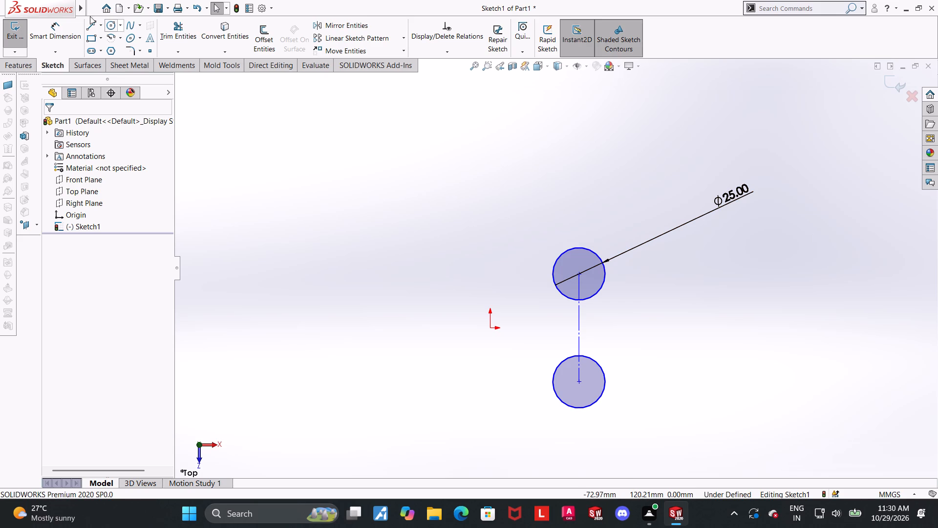
# Dimension the vertical distance between the centres of the two circles.
pyautogui.click(64, 28)
pyautogui.click(579, 274)
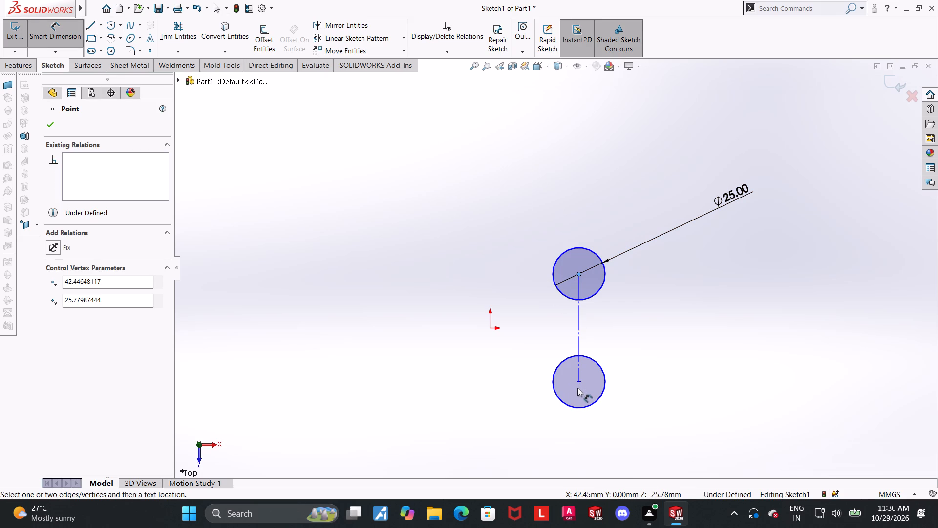
pyautogui.click(579, 382)
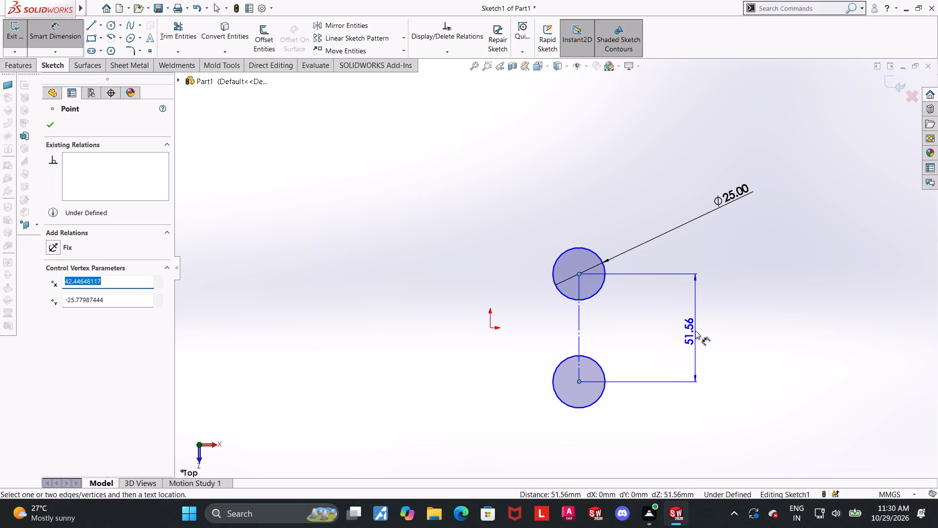
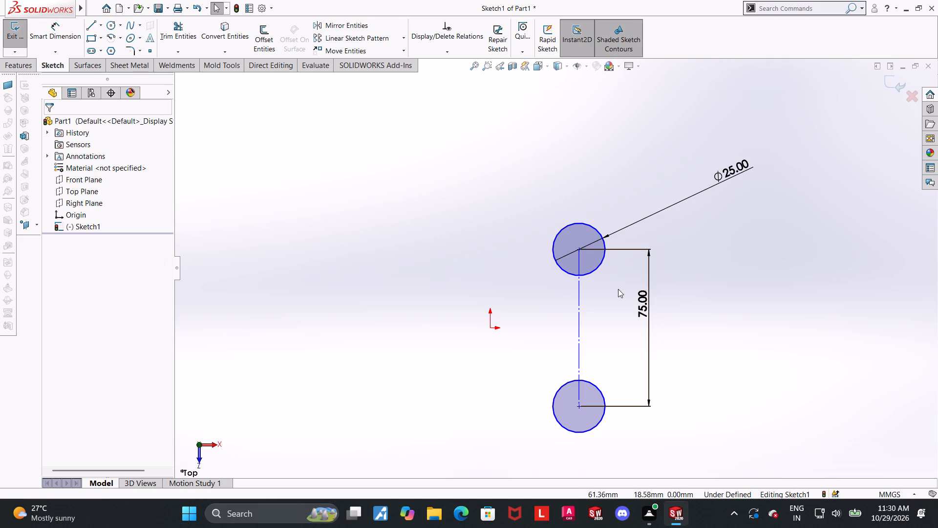
# Sketch a vertical line joining the right side of the upper circle to the right side of the lower circle.
pyautogui.scroll(2, 649, 296)
pyautogui.scroll(-1, 696, 324)
pyautogui.press('Escape')
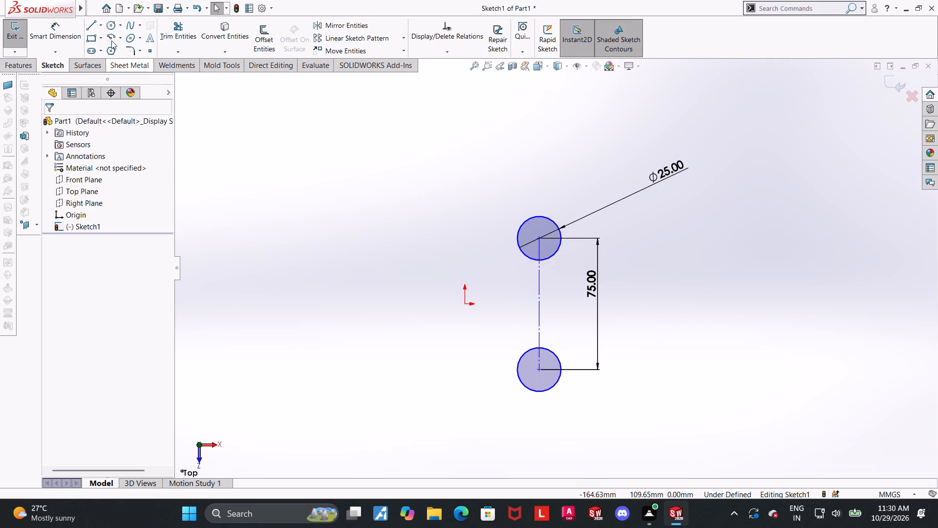
pyautogui.click(87, 22)
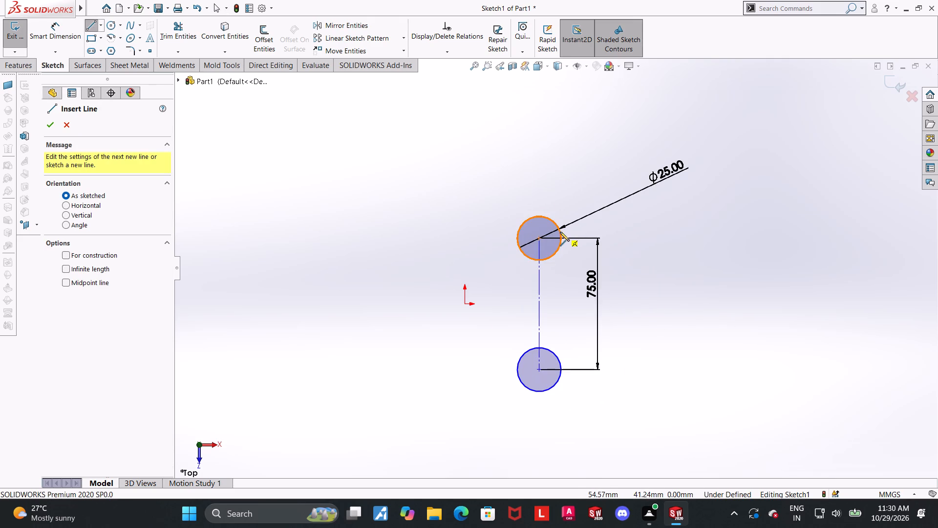
pyautogui.click(560, 232)
pyautogui.click(562, 375)
pyautogui.press('Escape')
pyautogui.press('Escape')
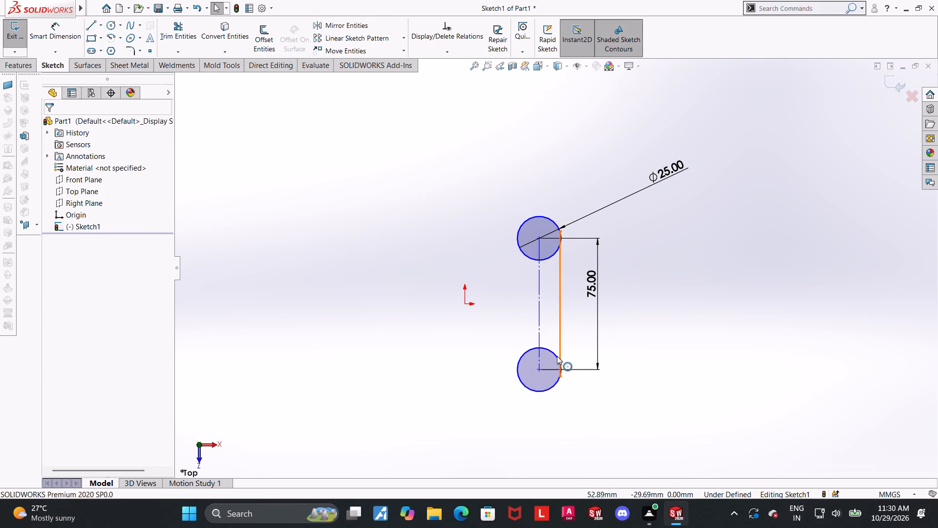
# Add Tangent relations between the new vertical line and both the lower and upper circles.
pyautogui.keyDown('ctrl'); pyautogui.click(556, 356); pyautogui.keyUp('ctrl')
pyautogui.keyDown('ctrl'); pyautogui.click(559, 351); pyautogui.keyUp('ctrl')
pyautogui.click(50, 297)
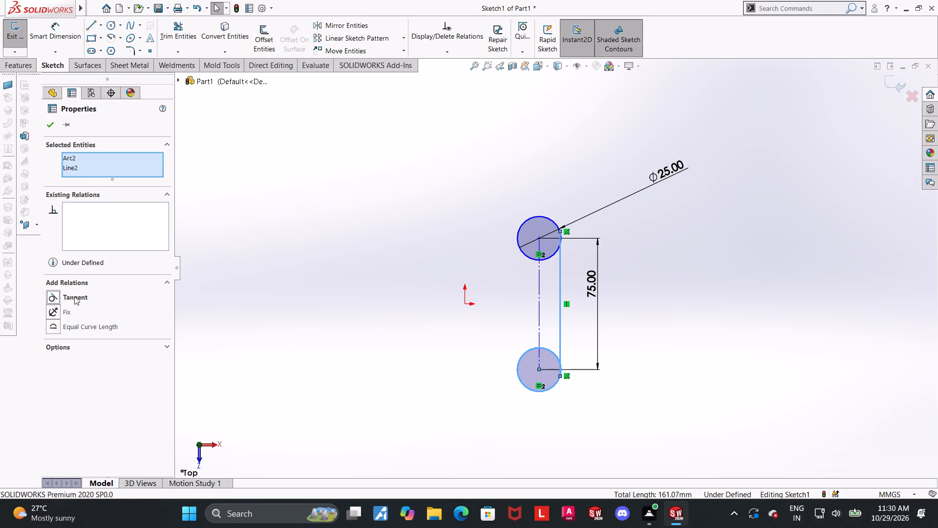
pyautogui.click(631, 266)
pyautogui.keyDown('ctrl'); pyautogui.click(552, 255); pyautogui.keyUp('ctrl')
pyautogui.keyDown('ctrl'); pyautogui.click(558, 256); pyautogui.keyUp('ctrl')
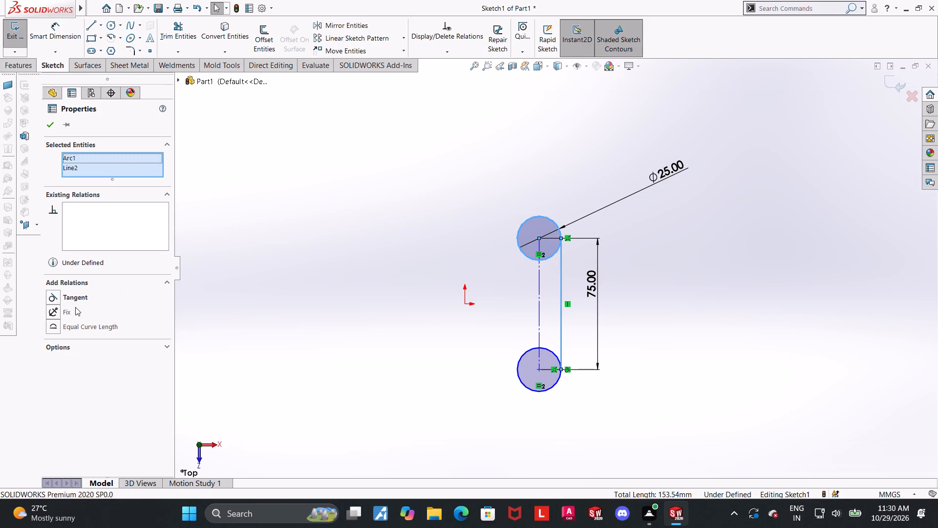
pyautogui.click(60, 299)
pyautogui.click(810, 273)
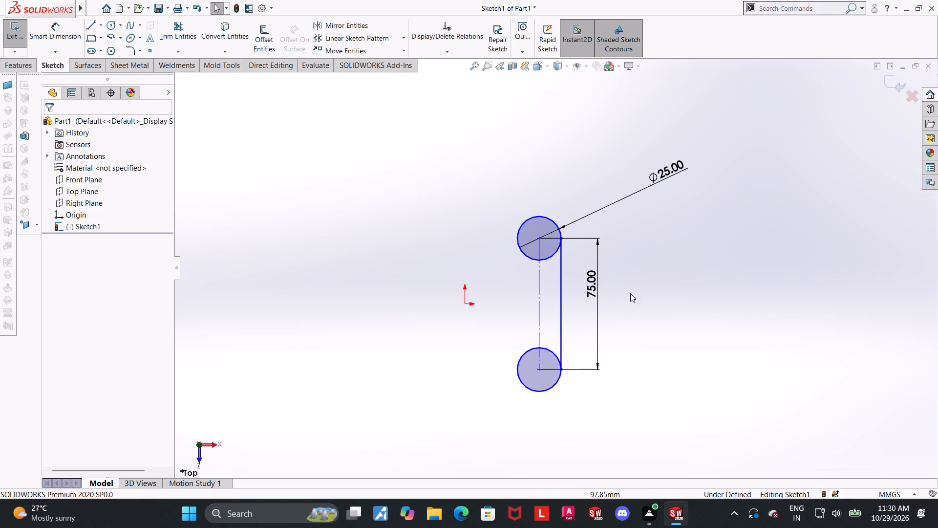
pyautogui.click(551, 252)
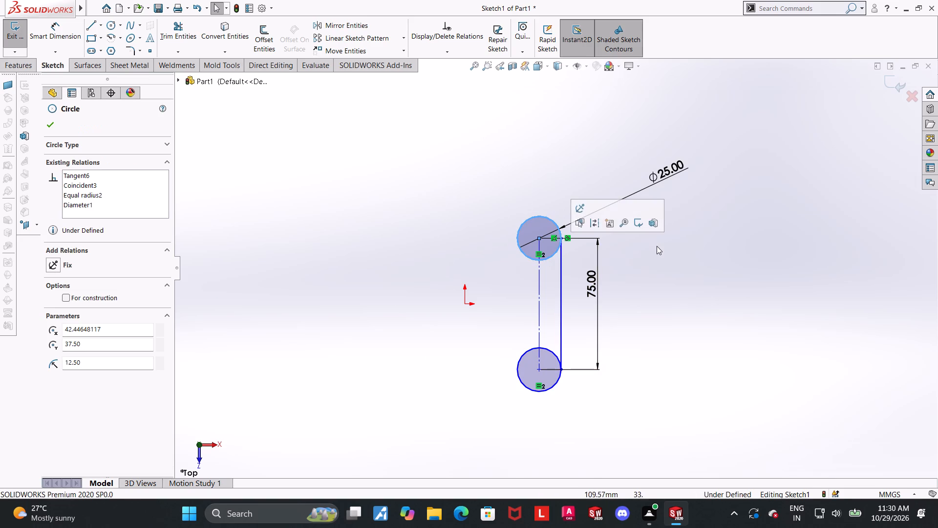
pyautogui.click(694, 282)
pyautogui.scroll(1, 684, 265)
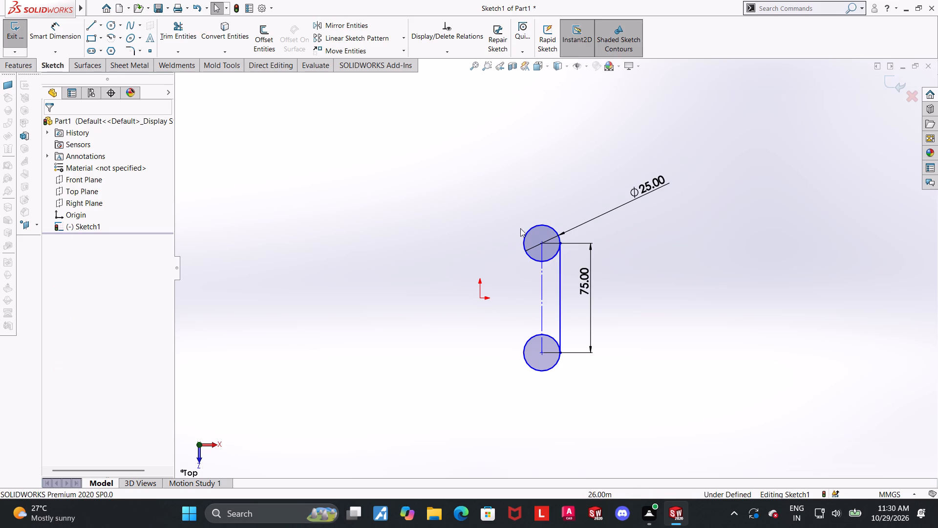
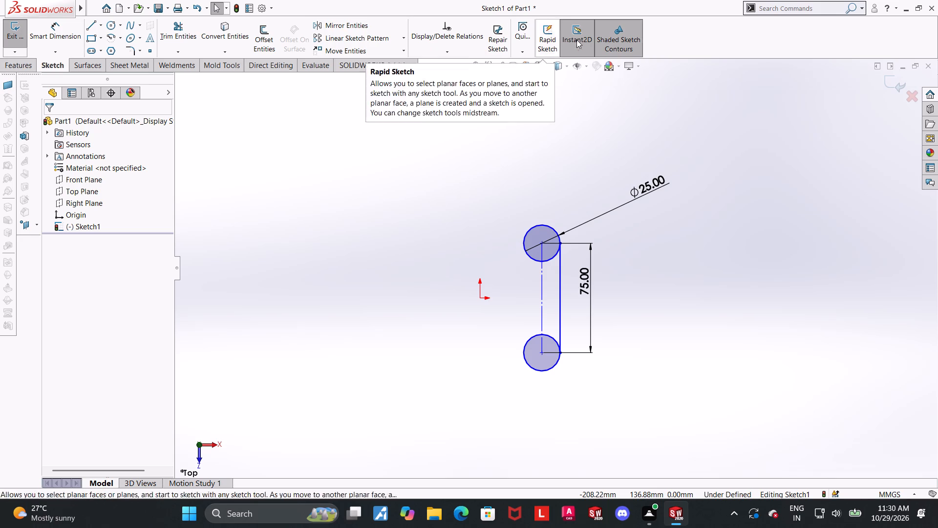
# Sketch a circle centred about 122 mm to the left of the origin and horizontally level with it.
pyautogui.scroll(2, 670, 185)
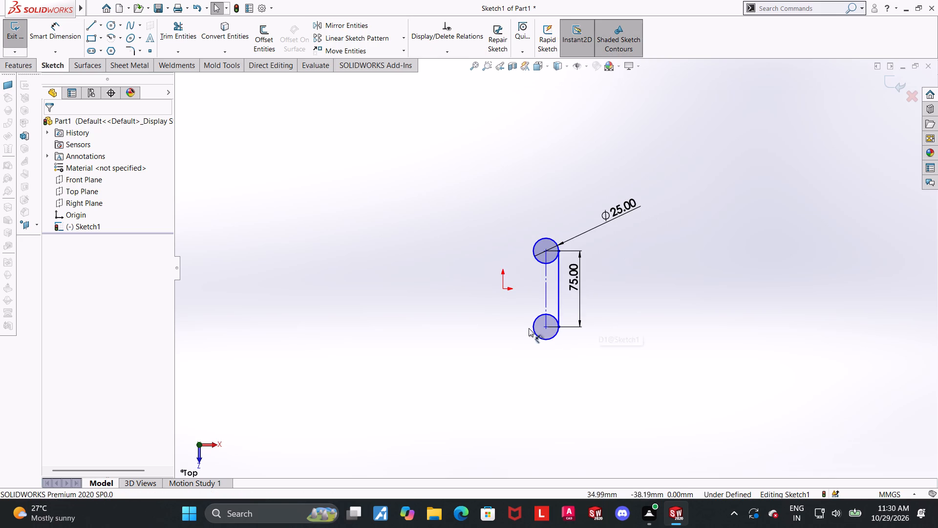
pyautogui.scroll(-1, 459, 294)
pyautogui.scroll(-1, 556, 303)
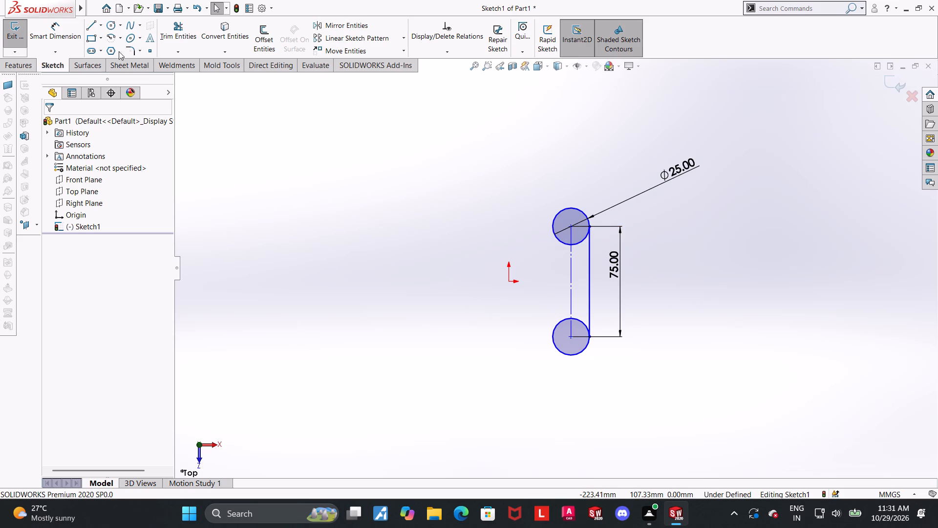
pyautogui.click(109, 23)
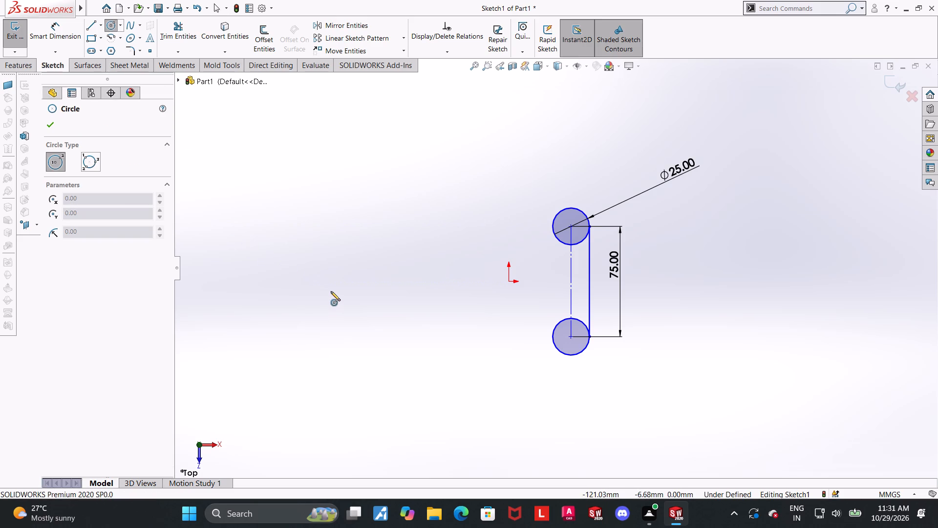
pyautogui.click(330, 282)
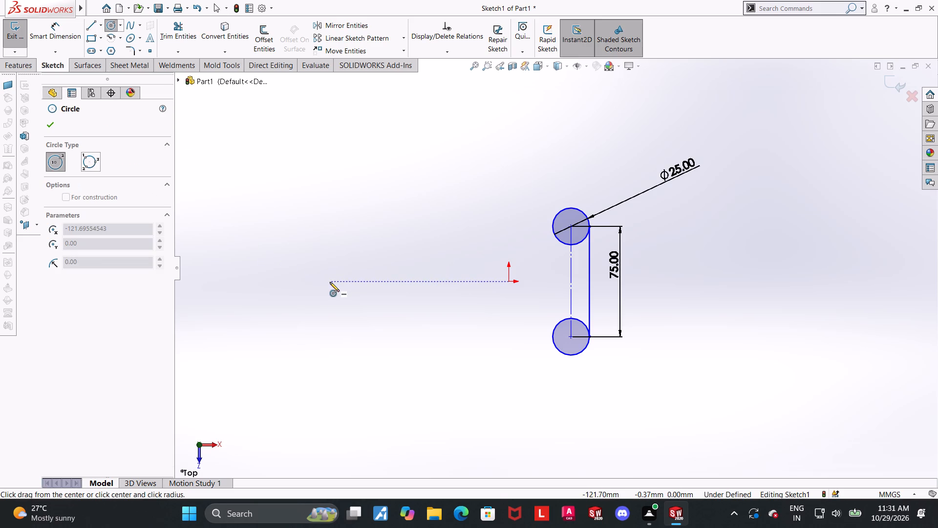
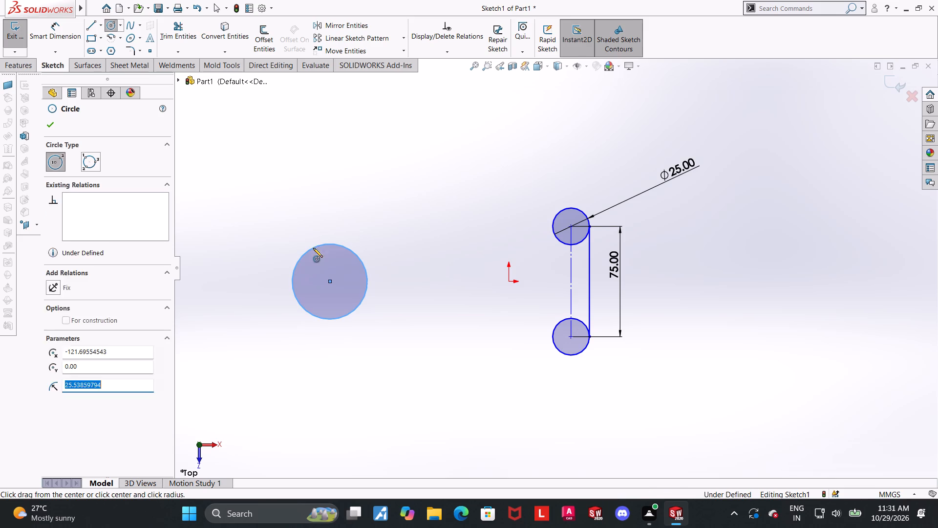
# Dimension the circle at the far side of the origin to a diameter of 12 mm.
pyautogui.press('Escape')
pyautogui.click(45, 27)
pyautogui.click(361, 262)
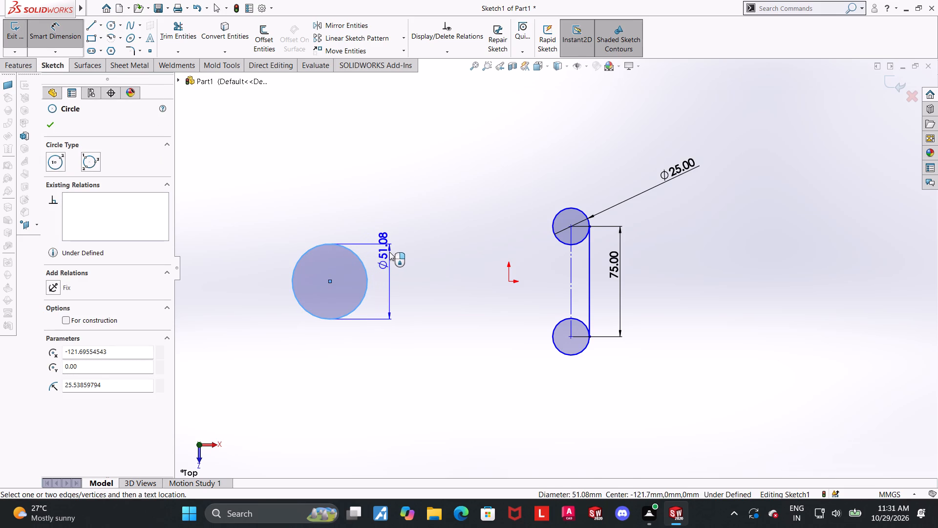
pyautogui.press('Escape')
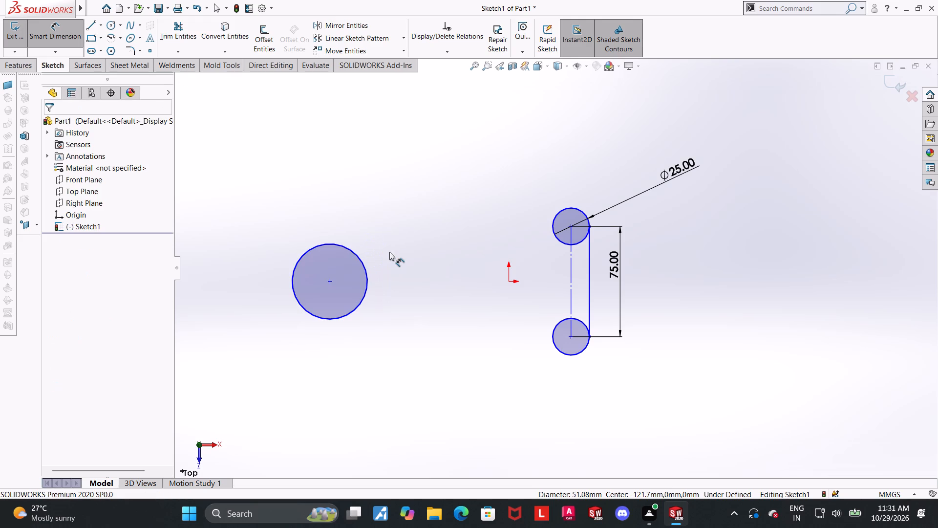
pyautogui.scroll(1, 362, 257)
pyautogui.scroll(-2, 405, 253)
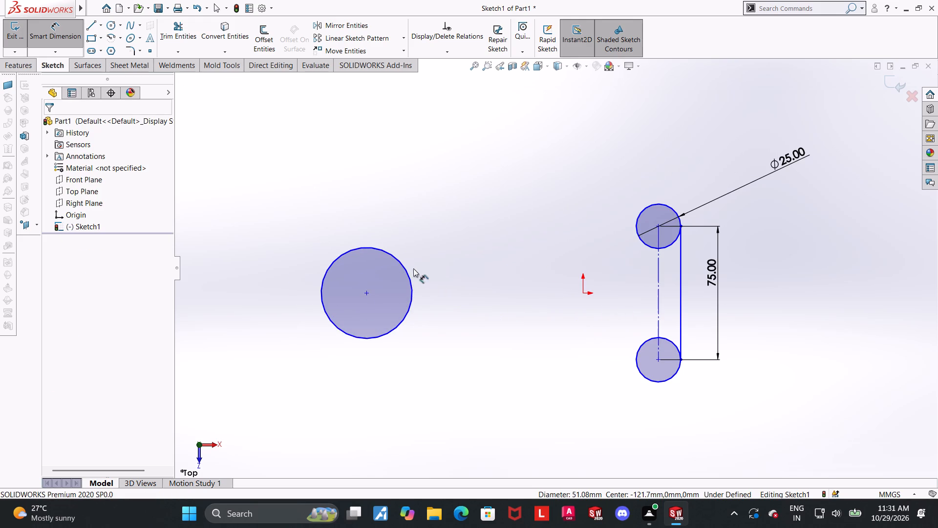
pyautogui.click(403, 267)
pyautogui.click(432, 262)
pyautogui.write('12')
pyautogui.press('Return')
pyautogui.press('Escape')
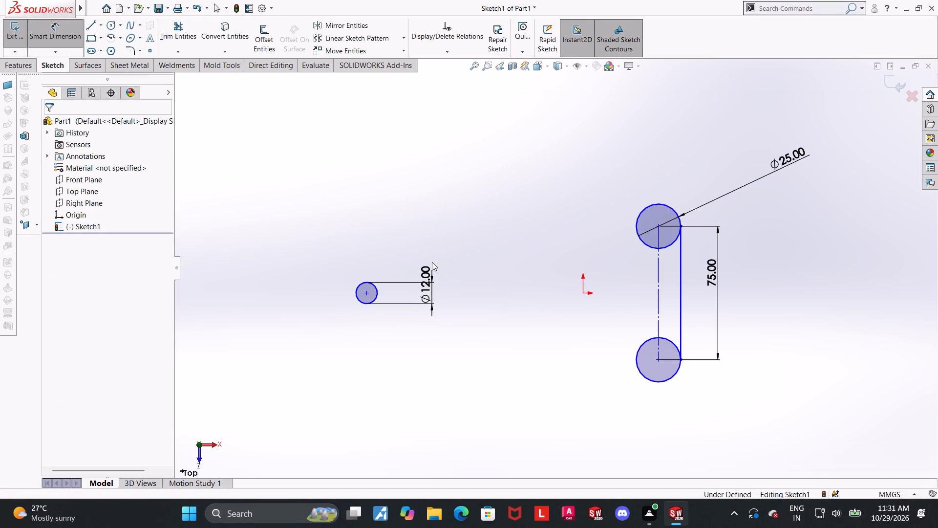
pyautogui.click(490, 308)
pyautogui.press('Escape')
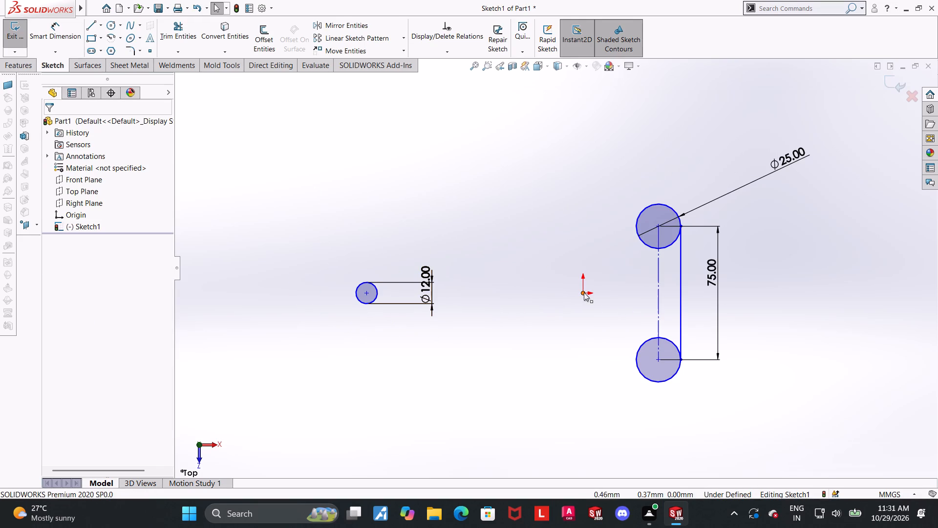
# Add a Horizontal relation between the origin and the centre of the 12 mm circle.
pyautogui.click(584, 293)
pyautogui.keyDown('ctrl'); pyautogui.click(368, 290); pyautogui.keyUp('ctrl')
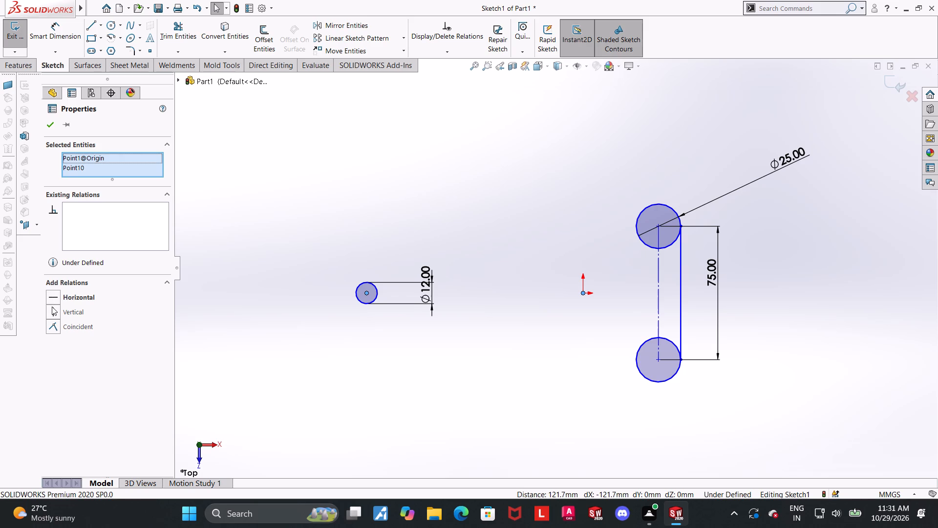
pyautogui.click(53, 307)
pyautogui.hotkey('ctrl', 'z')
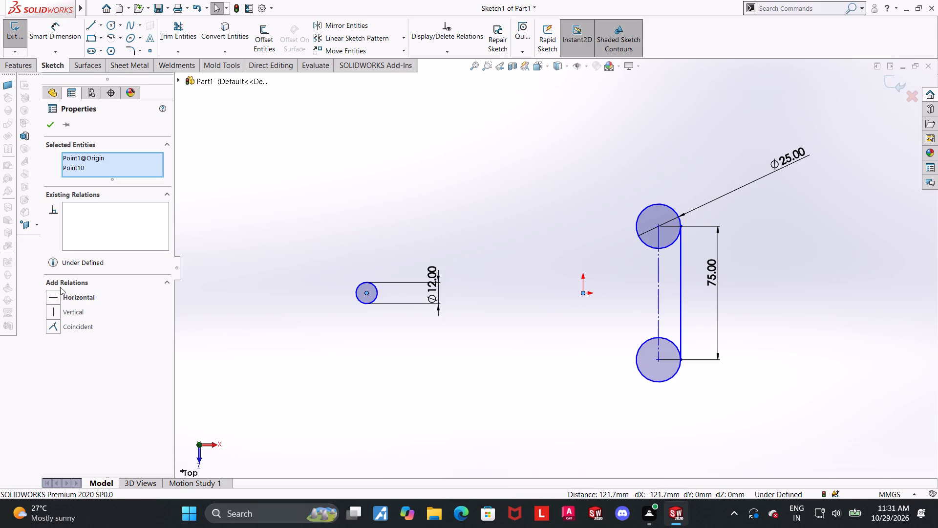
pyautogui.click(57, 294)
pyautogui.click(495, 376)
# Sketch connected lines from the 12 mm circle's top: about 32 mm horizontally outward, about 23 mm up, and sloping to the upper 25 mm circle.
pyautogui.scroll(-1, 479, 299)
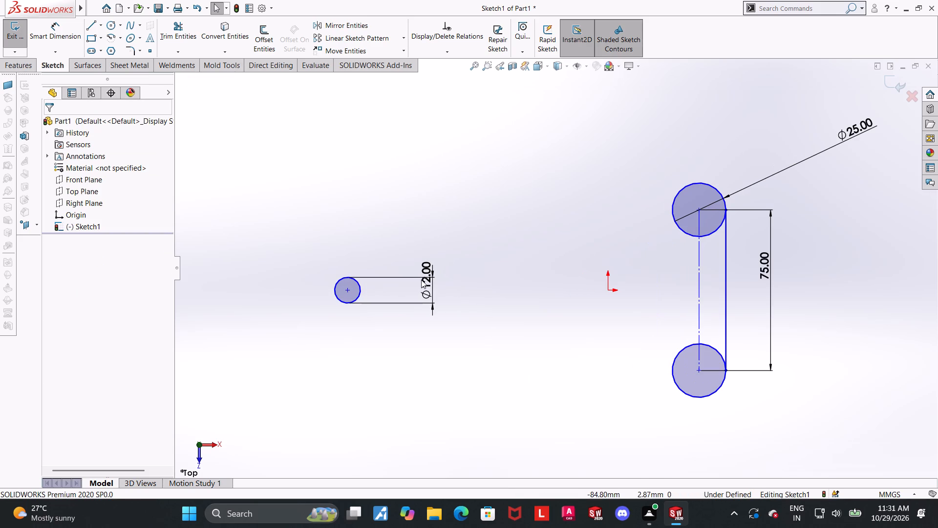
pyautogui.click(90, 21)
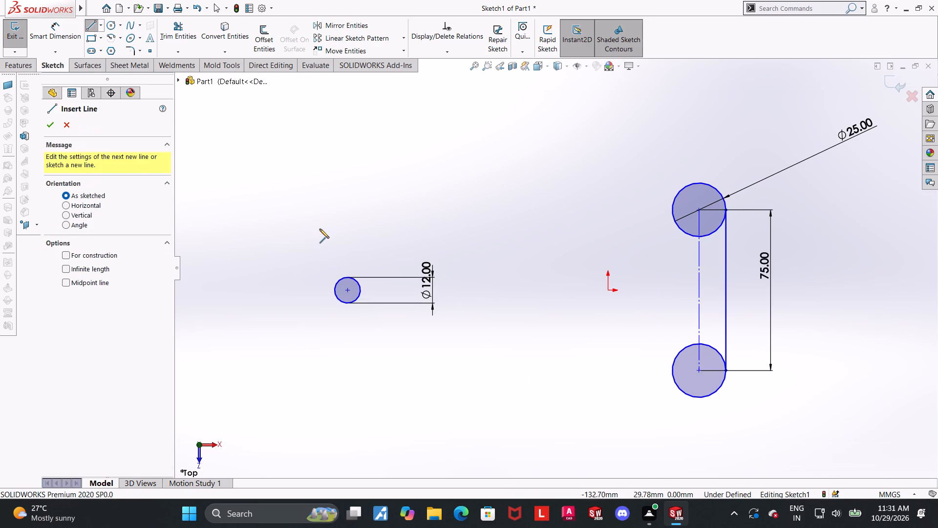
pyautogui.click(347, 279)
pyautogui.click(279, 276)
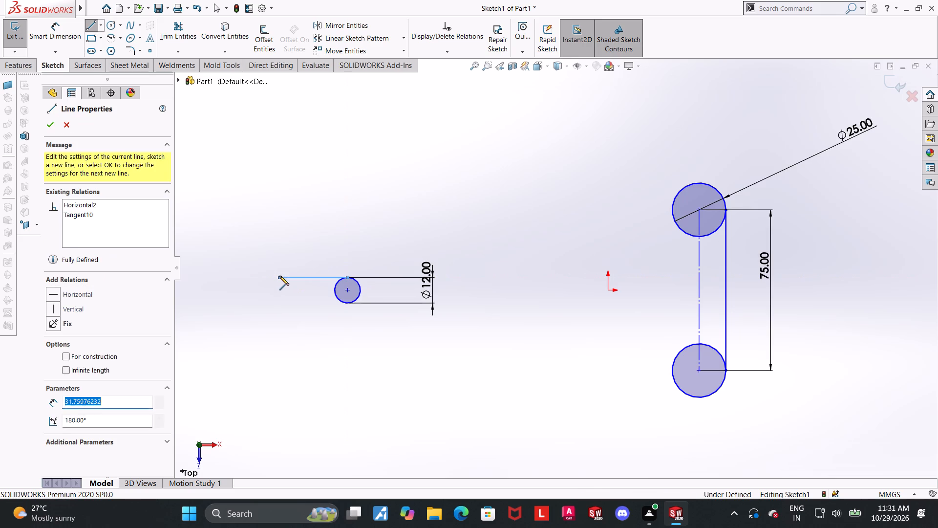
pyautogui.click(280, 229)
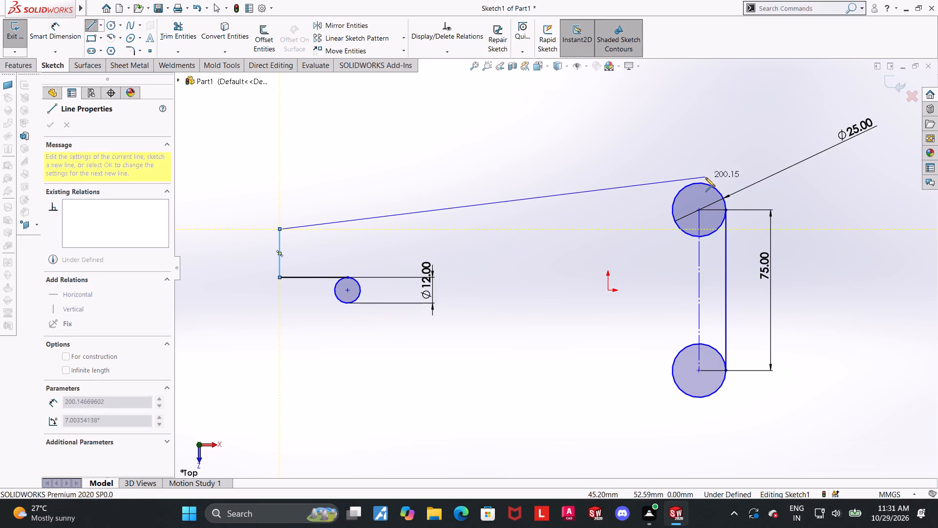
pyautogui.click(705, 182)
pyautogui.press('Escape')
# Make the sloping line tangent to the upper 25 mm circle.
pyautogui.click(681, 191)
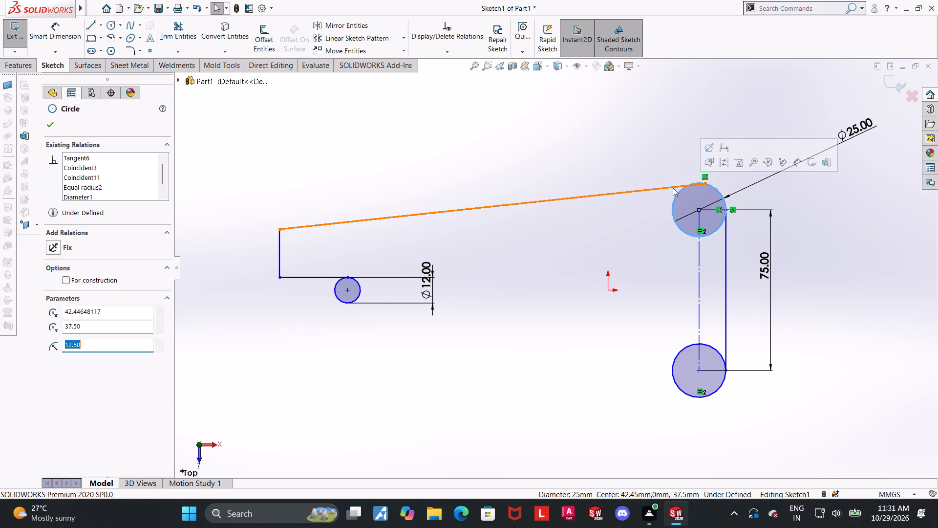
pyautogui.keyDown('ctrl'); pyautogui.click(673, 188); pyautogui.keyUp('ctrl')
pyautogui.click(46, 298)
pyautogui.click(242, 345)
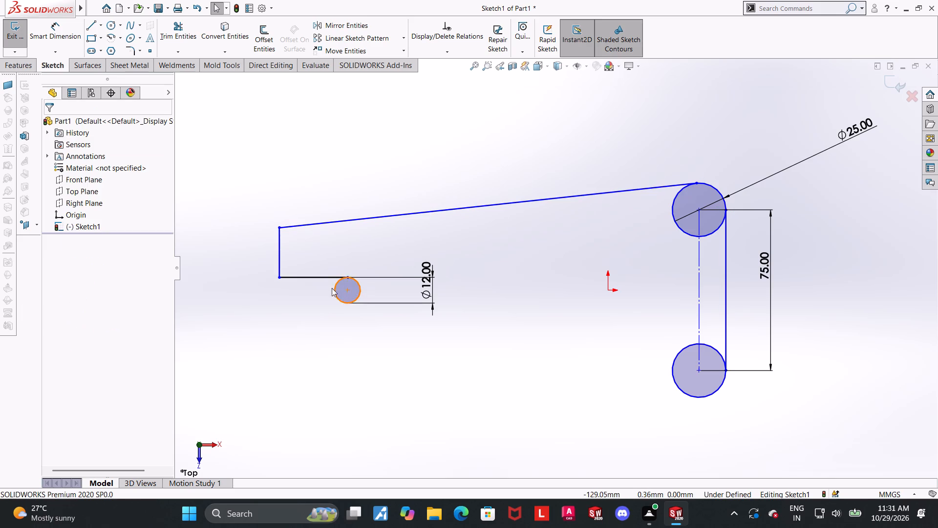
# Sketch a horizontal centerline about 15 mm long from the origin towards the 12 mm circle.
pyautogui.click(103, 28)
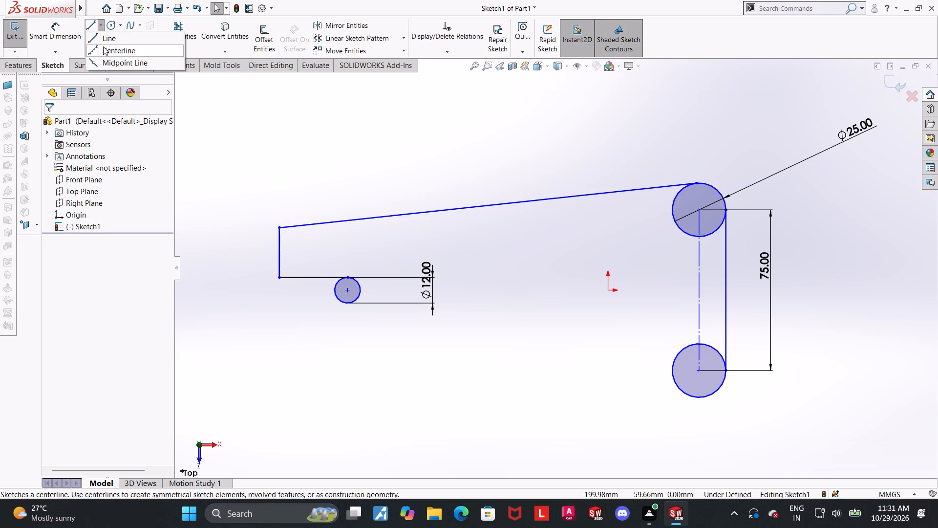
pyautogui.click(103, 46)
pyautogui.click(609, 290)
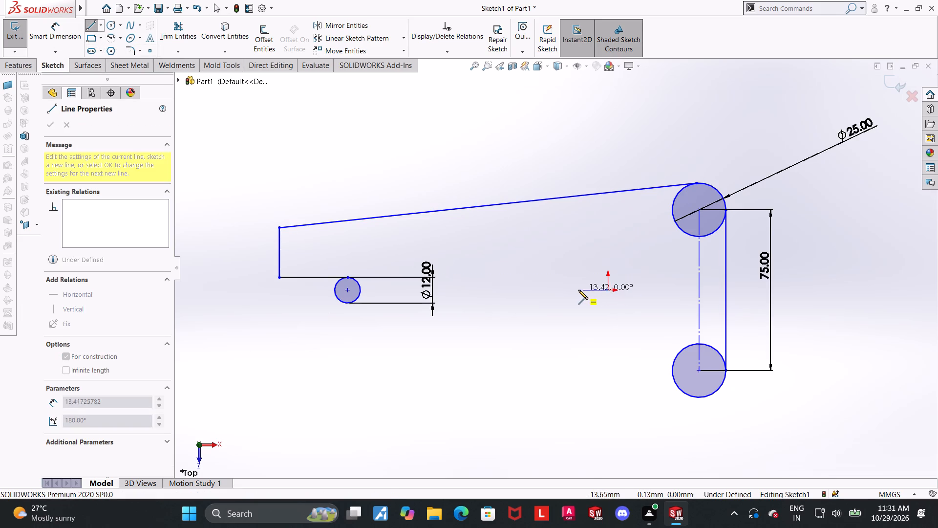
pyautogui.click(576, 291)
pyautogui.press('Escape')
pyautogui.press('Escape')
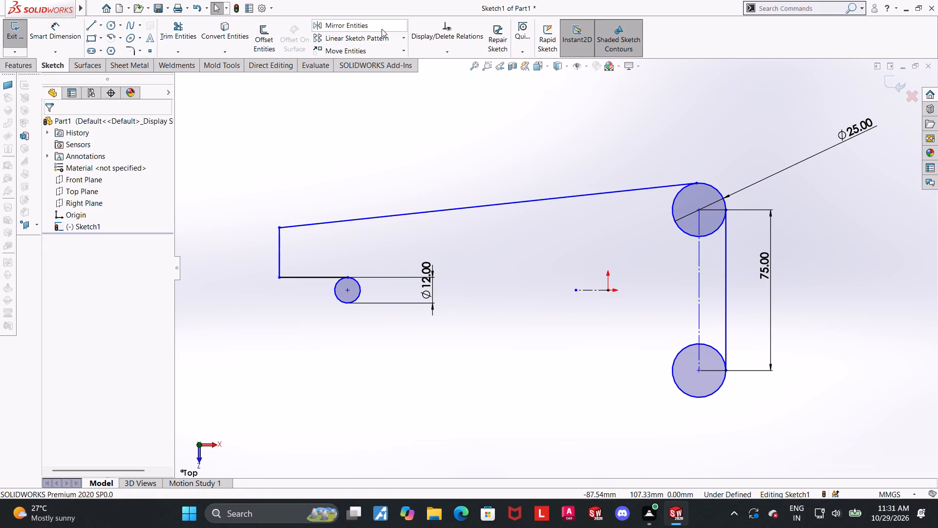
# Mirror the sloping line, the short vertical line and the horizontal slot line about the horizontal centerline.
pyautogui.click(382, 29)
pyautogui.click(395, 214)
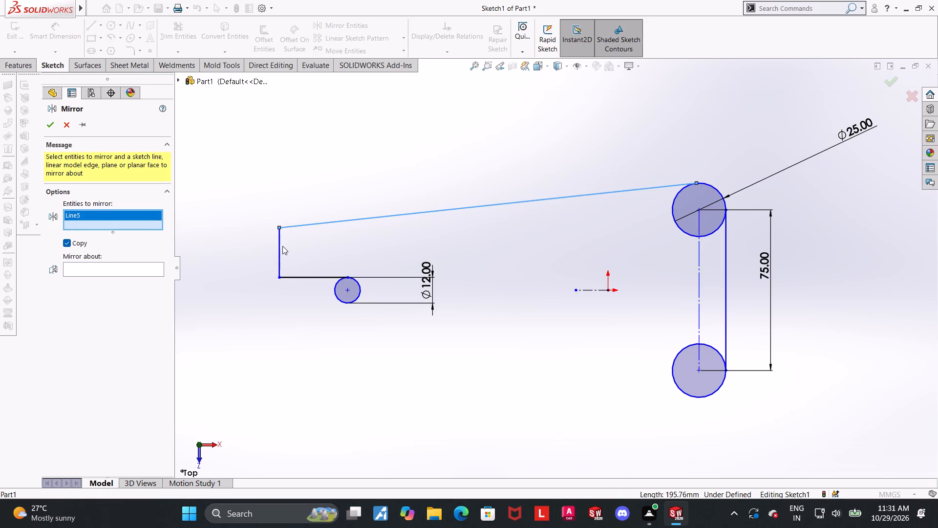
pyautogui.click(281, 246)
pyautogui.click(294, 278)
pyautogui.click(123, 287)
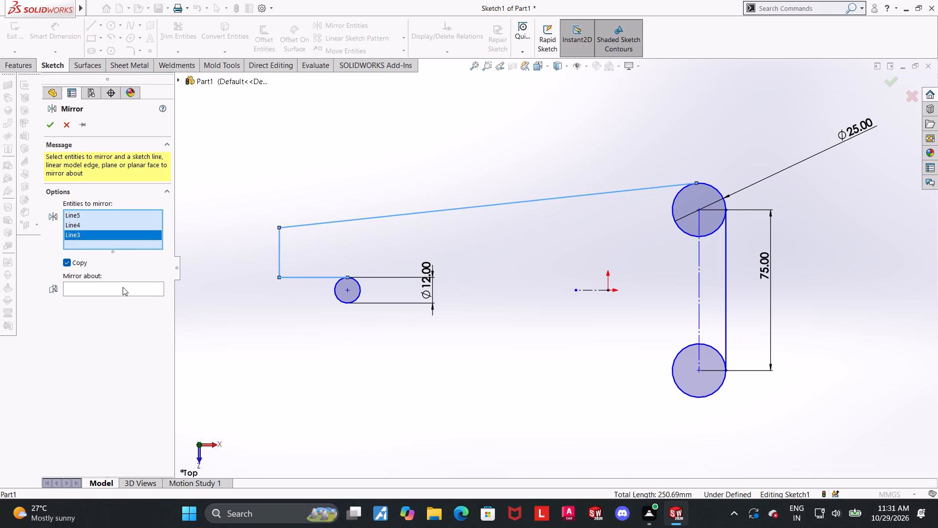
pyautogui.click(586, 291)
pyautogui.click(54, 122)
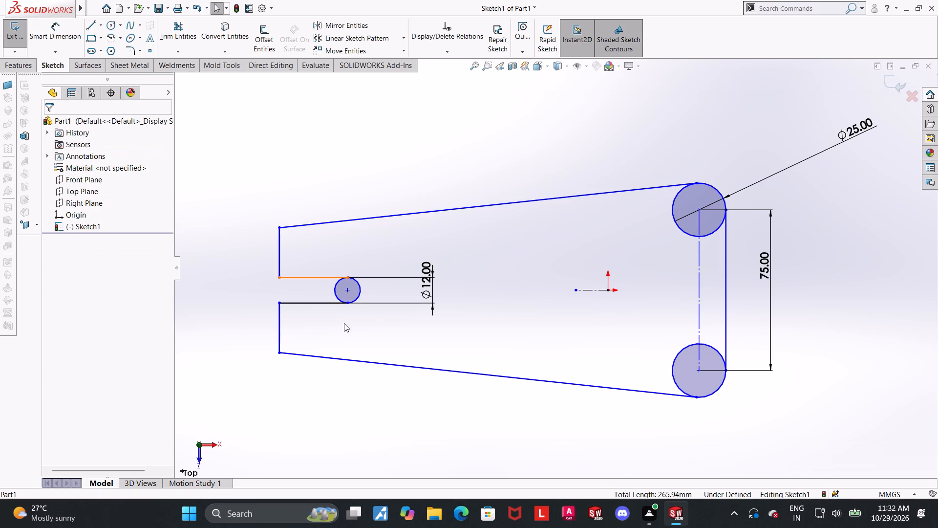
pyautogui.click(379, 382)
# Make the mirrored sloping line tangent to the lower 25 mm circle.
pyautogui.scroll(1, 424, 344)
pyautogui.click(641, 403)
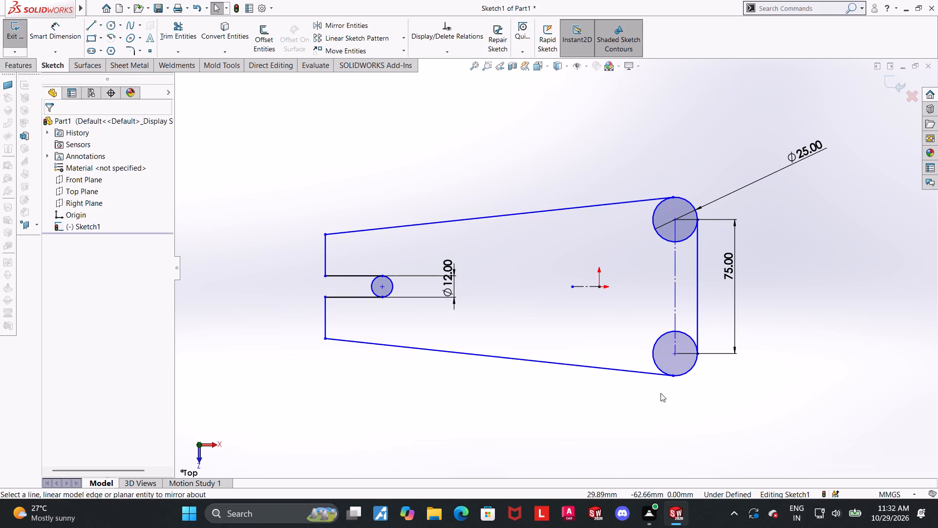
pyautogui.click(682, 375)
pyautogui.keyDown('ctrl'); pyautogui.click(650, 375); pyautogui.keyUp('ctrl')
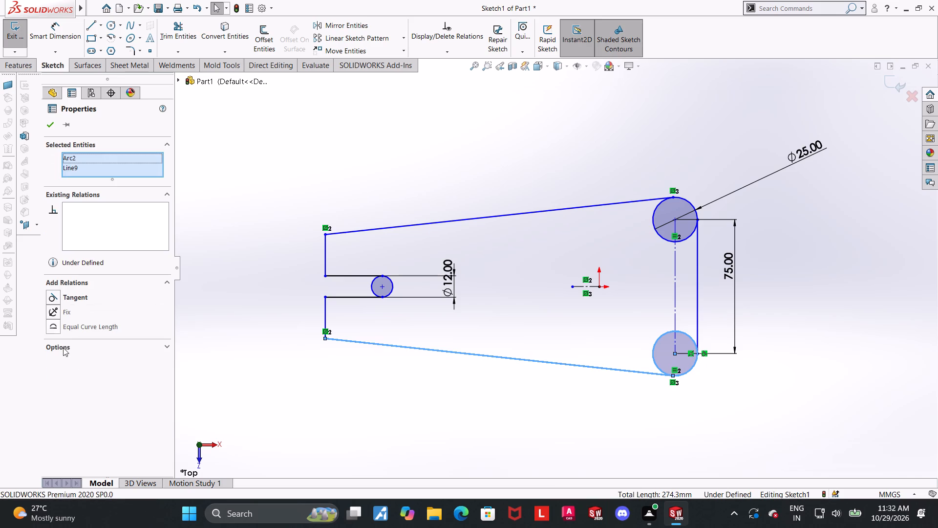
pyautogui.click(54, 299)
pyautogui.click(344, 410)
# Dimension the vertical distance between the outer corners of the slotted end to 50 mm.
pyautogui.scroll(1, 357, 407)
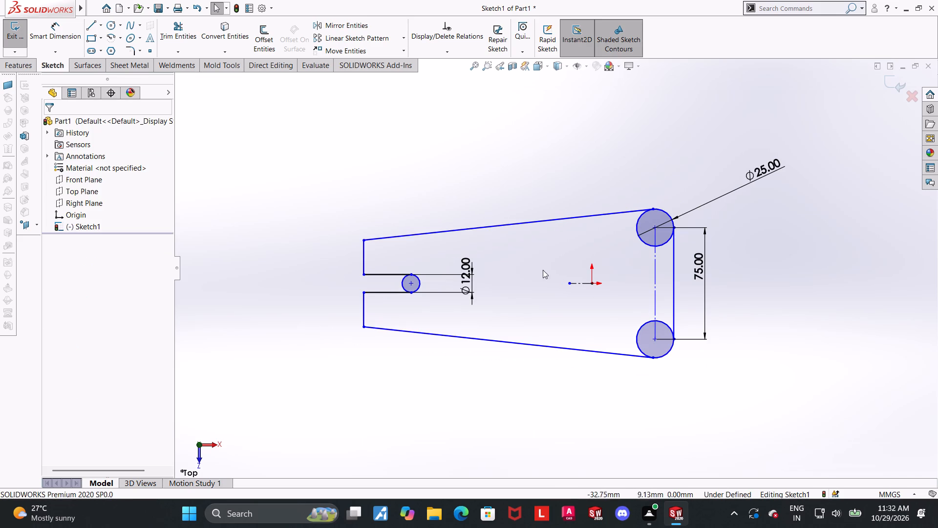
pyautogui.scroll(-1, 538, 270)
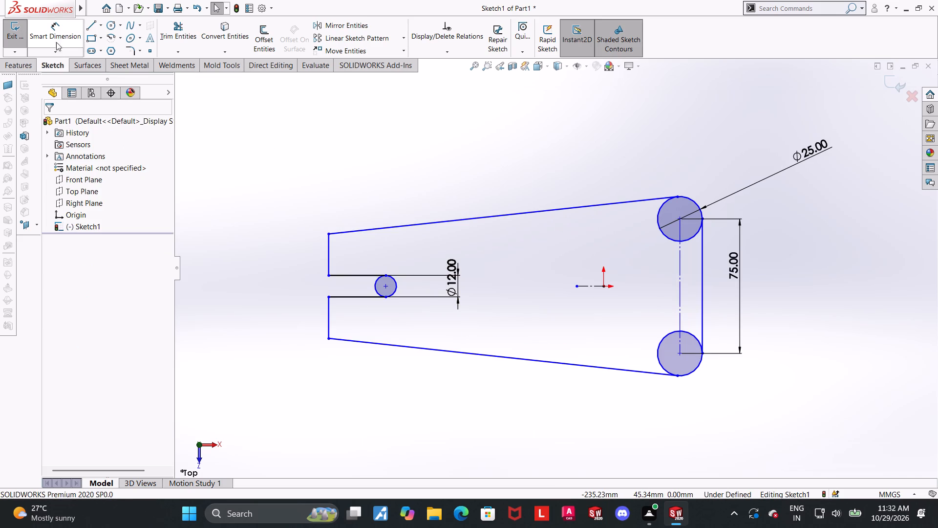
pyautogui.click(52, 34)
pyautogui.click(328, 234)
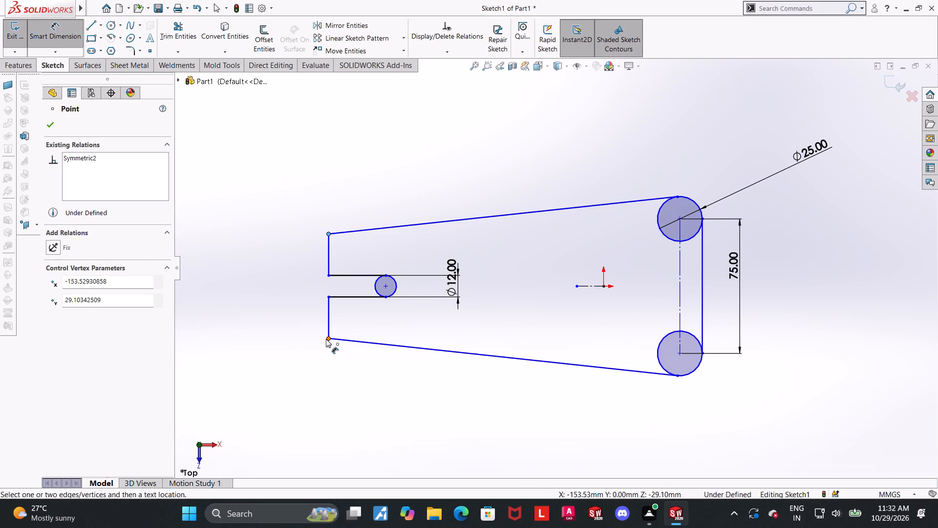
pyautogui.click(326, 339)
pyautogui.click(268, 332)
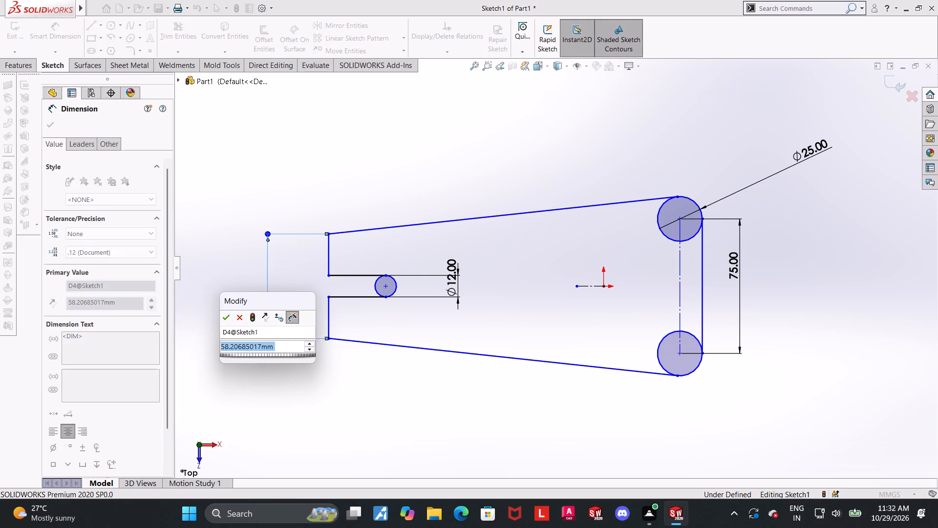
pyautogui.write('50')
pyautogui.press('Return')
pyautogui.press('Escape')
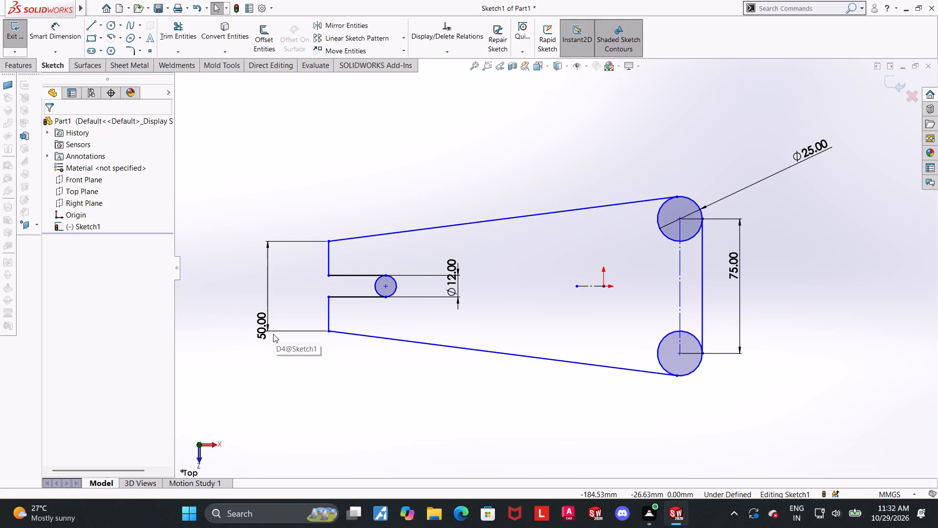
# Trim away the half of the 12 mm circle facing the slot opening, leaving a rounded slot end.
pyautogui.scroll(-2, 406, 278)
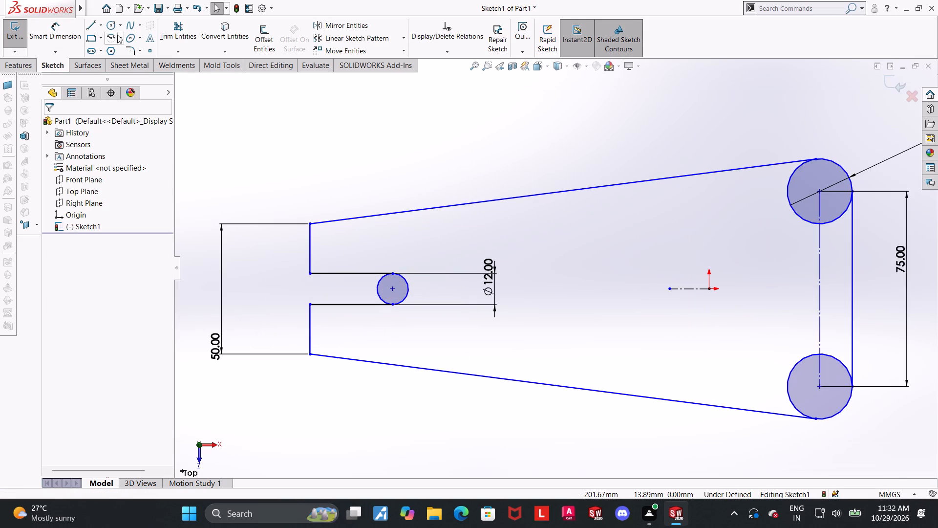
pyautogui.click(182, 32)
pyautogui.moveTo(387, 290); pyautogui.dragTo(358, 288)
pyautogui.scroll(1, 355, 285)
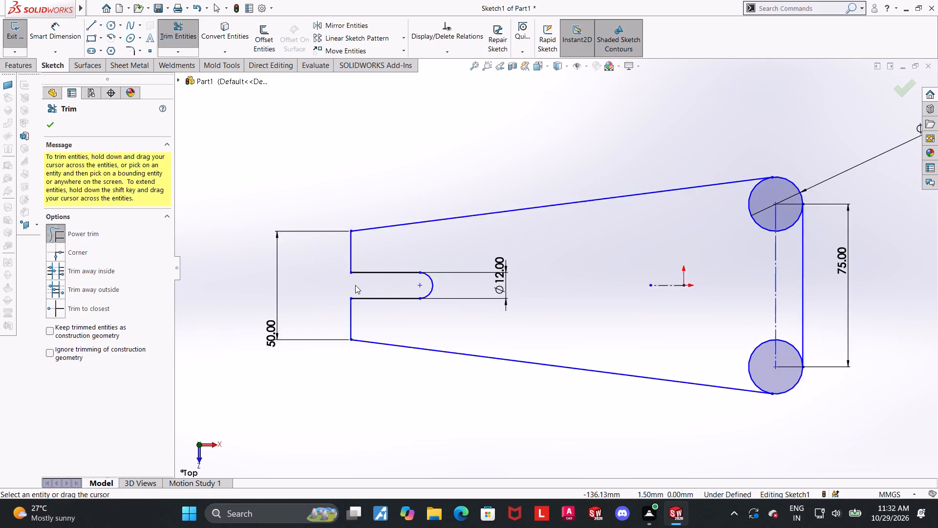
pyautogui.scroll(2, 355, 285)
pyautogui.press('Escape')
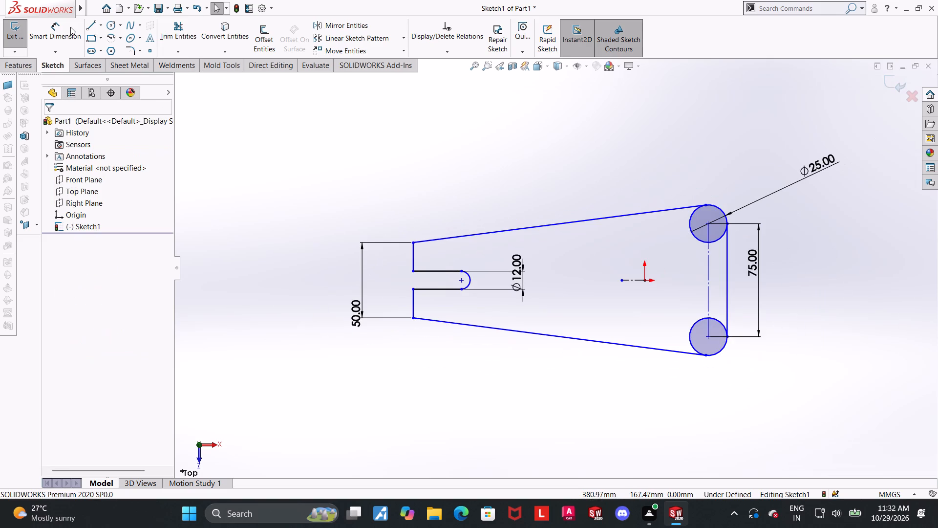
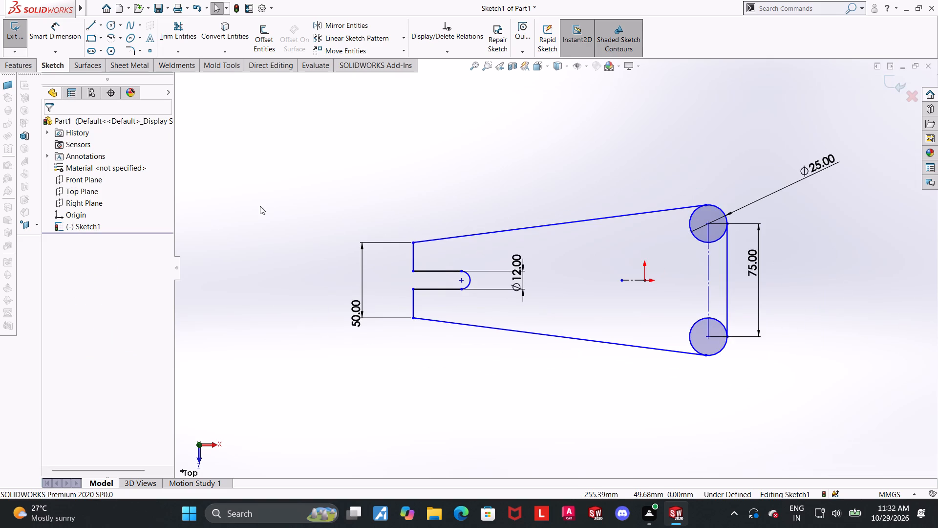
# Dimension the horizontal distance from the slot's arc center to the short vertical line at the slotted end.
pyautogui.click(415, 256)
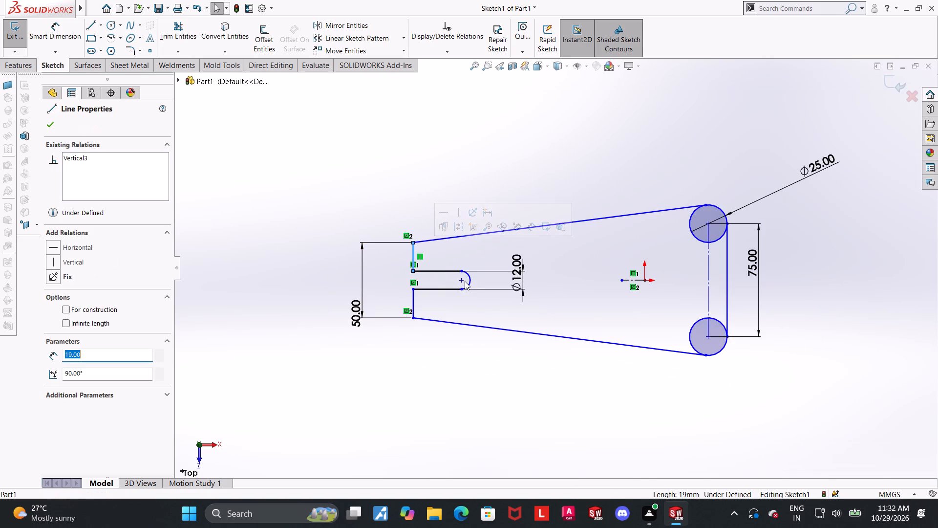
pyautogui.press('Escape')
pyautogui.click(43, 33)
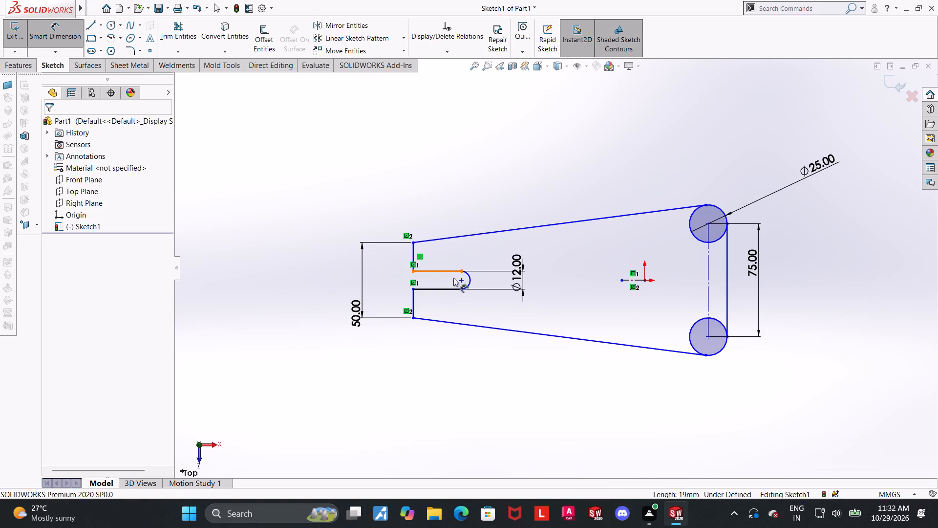
pyautogui.click(460, 280)
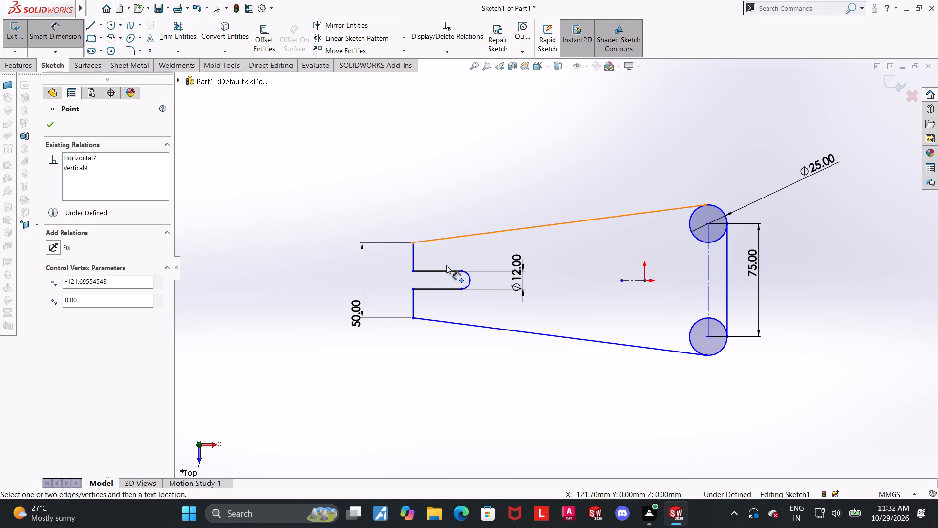
pyautogui.click(414, 252)
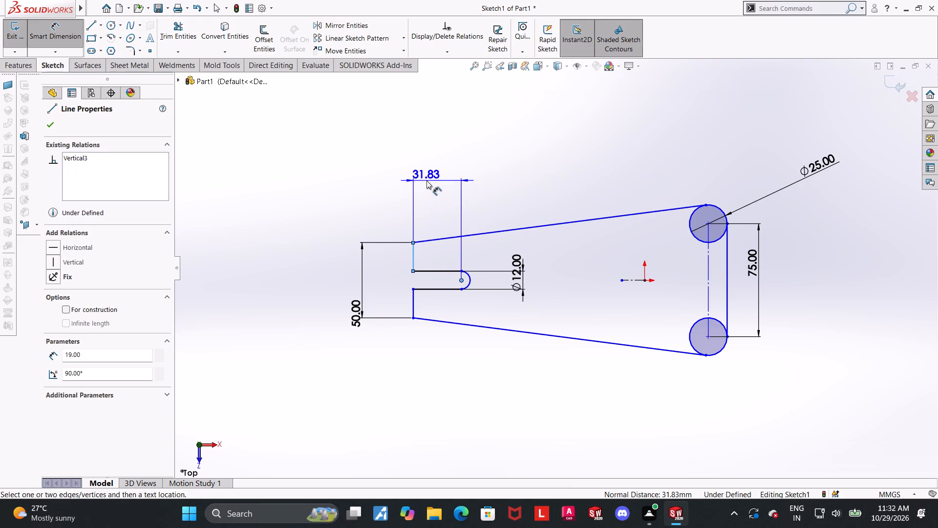
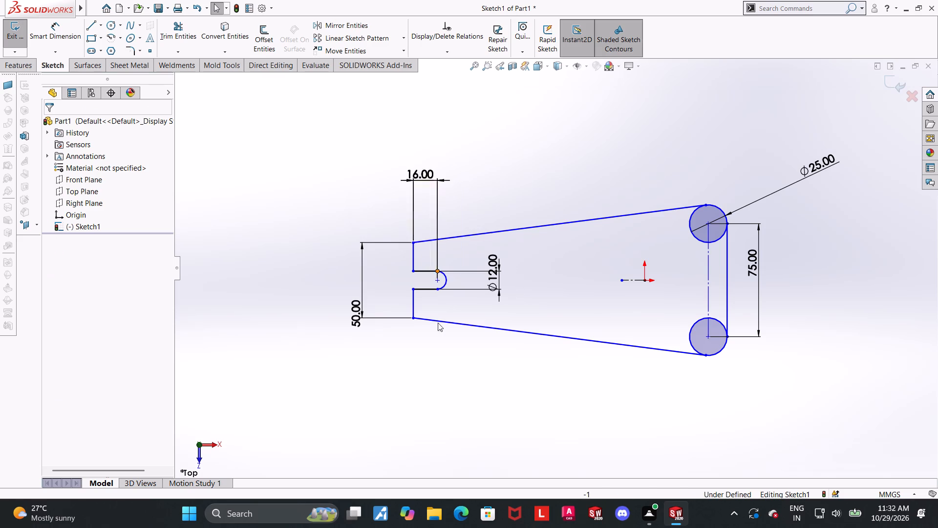
# Dimension the horizontal distance from the lower short vertical line at the slotted end to the lower corner circle's center.
pyautogui.scroll(1, 538, 354)
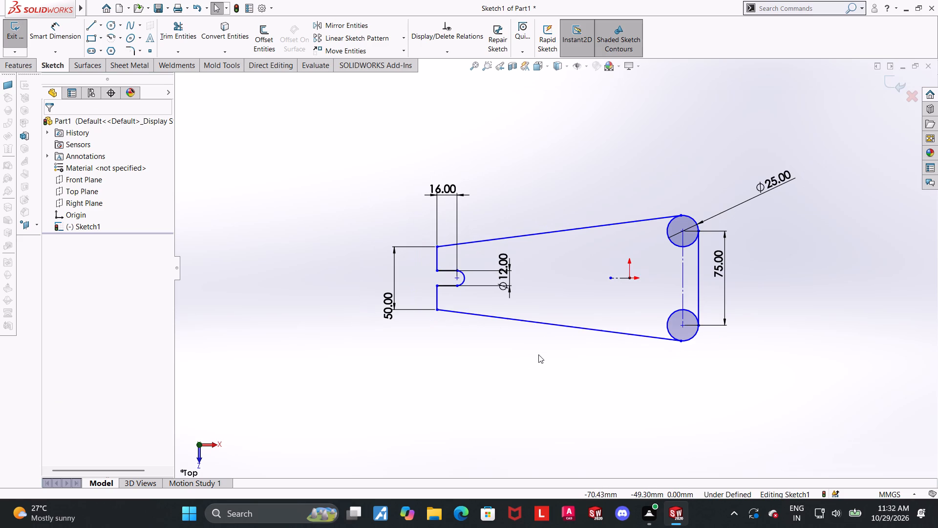
pyautogui.scroll(-2, 559, 273)
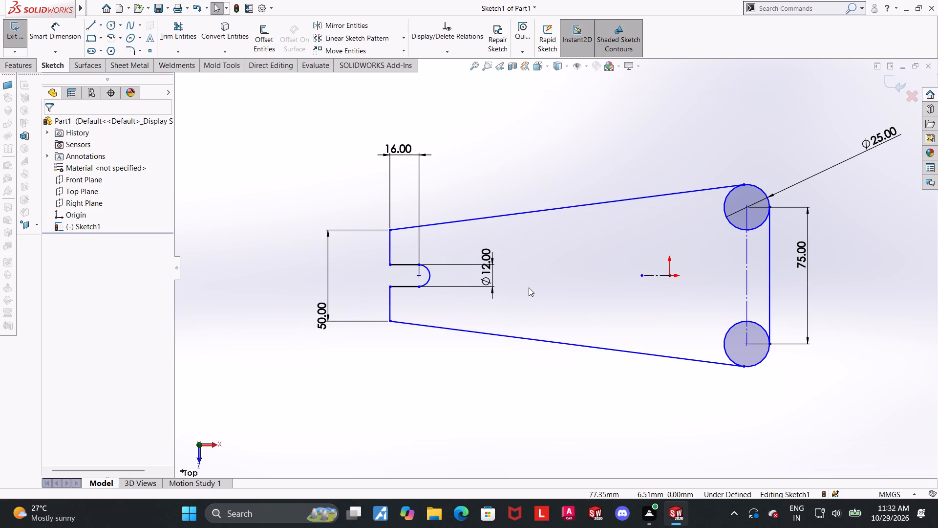
pyautogui.scroll(2, 526, 291)
pyautogui.press('Escape')
pyautogui.scroll(-2, 583, 240)
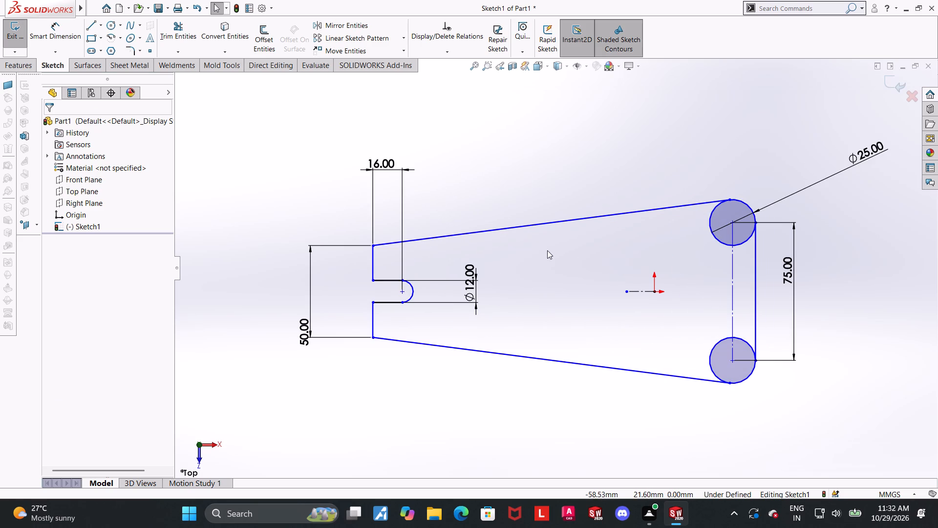
pyautogui.click(65, 41)
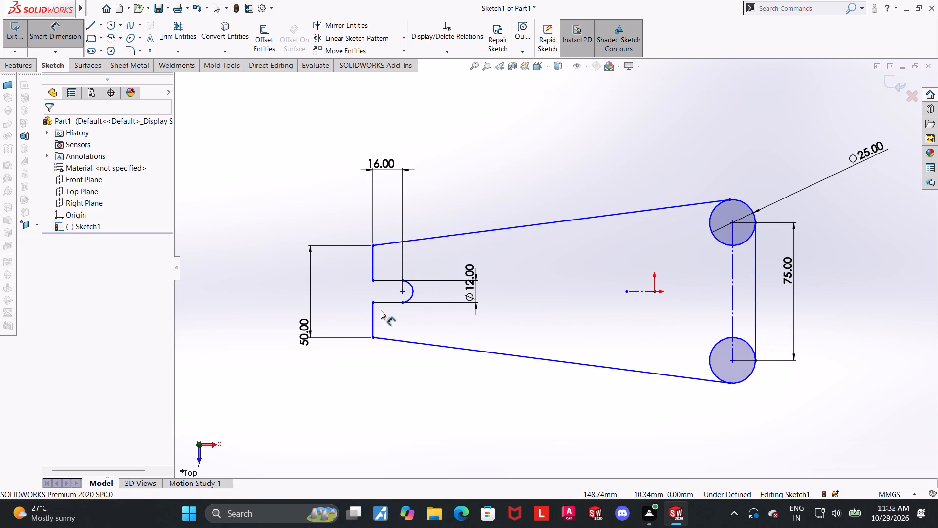
pyautogui.click(372, 314)
pyautogui.click(733, 361)
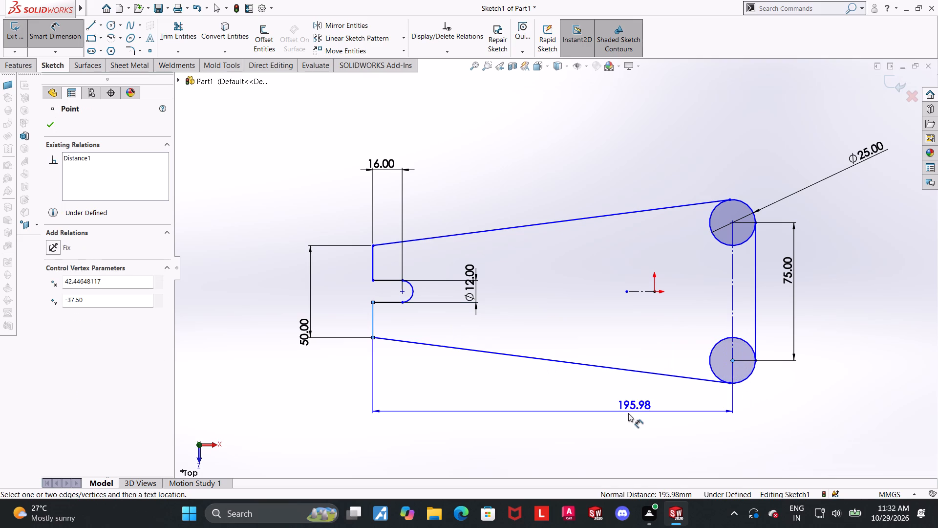
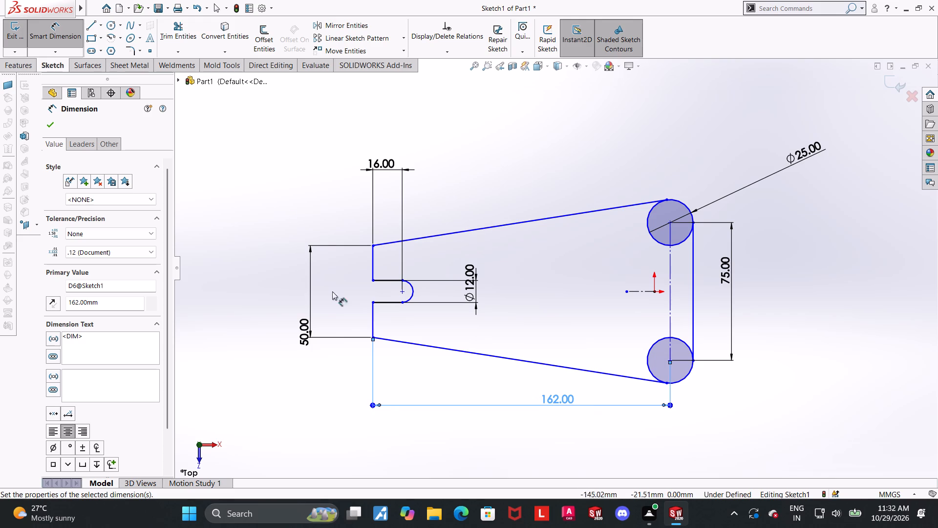
# Dimension the horizontal distance from the origin to the vertical construction line joining the corner circles' centers as 63 mm.
pyautogui.click(45, 33)
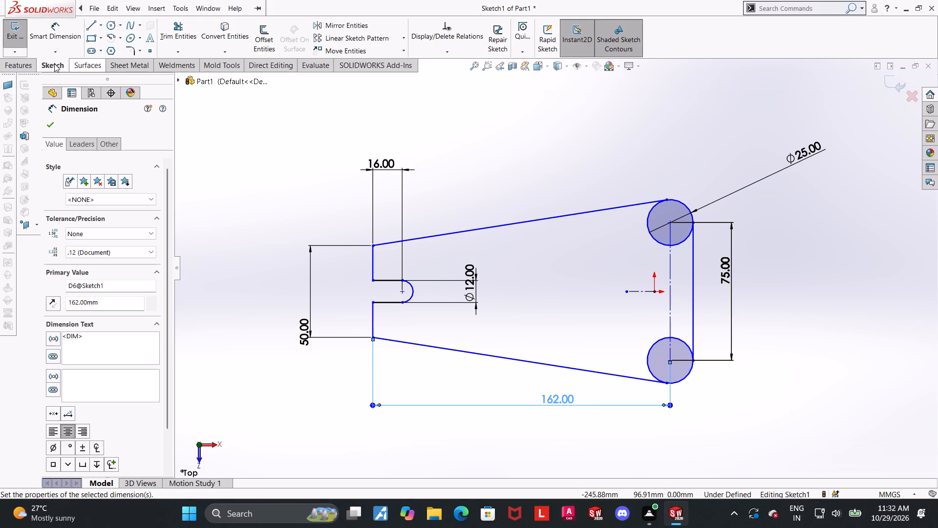
pyautogui.click(39, 34)
pyautogui.click(656, 291)
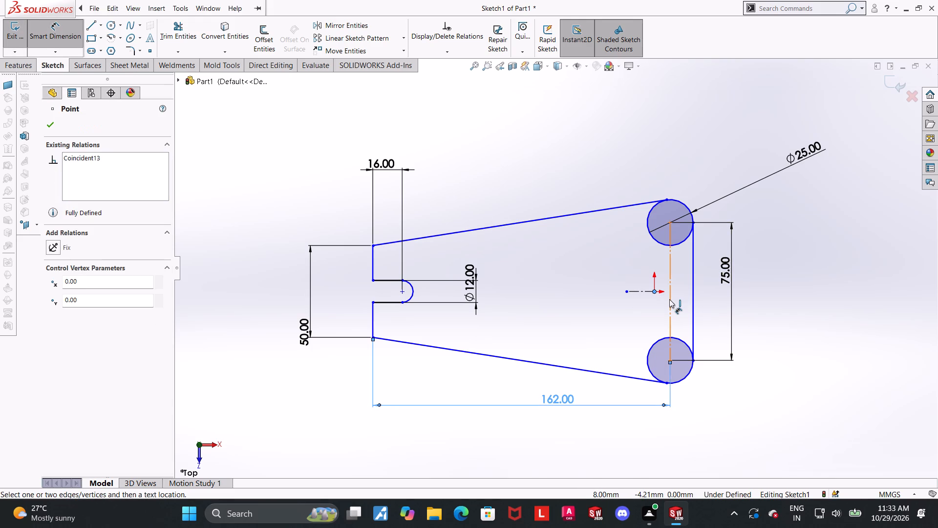
pyautogui.click(669, 299)
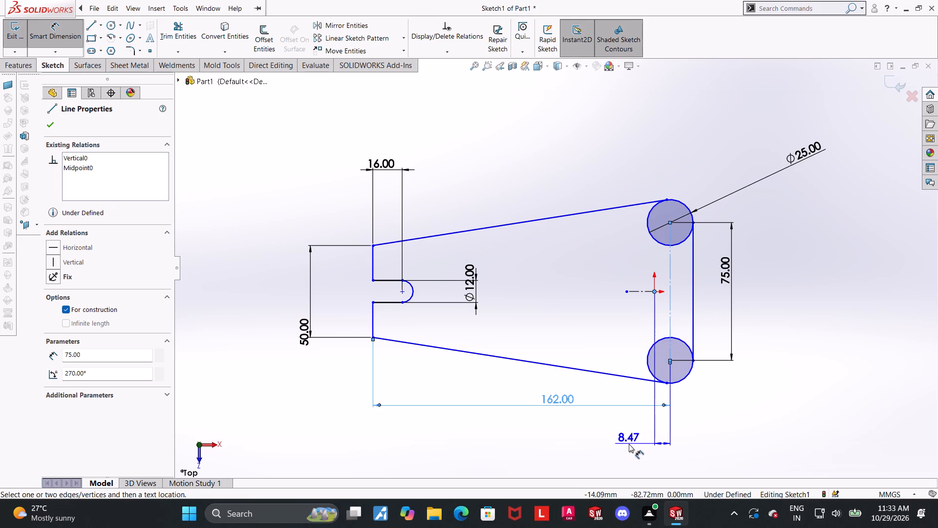
pyautogui.click(629, 444)
pyautogui.write('63')
pyautogui.press('Return')
pyautogui.press('Escape')
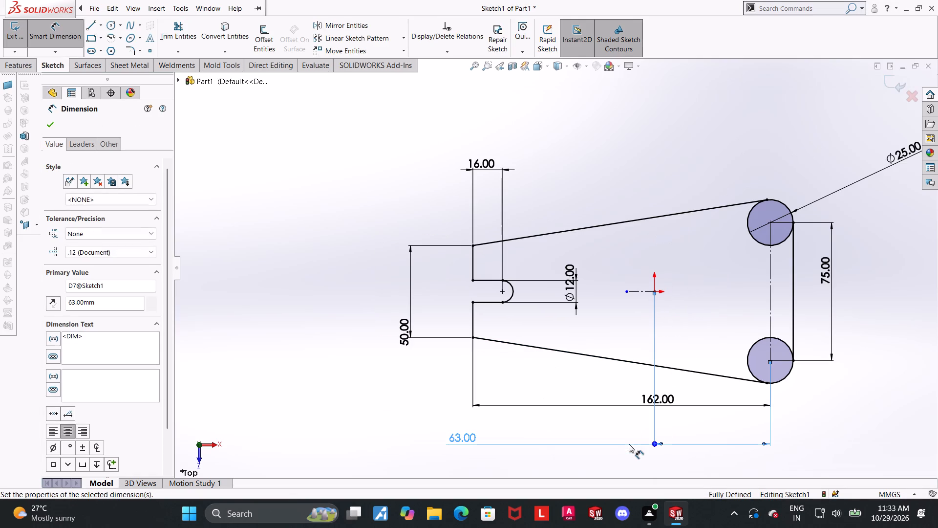
pyautogui.scroll(4, 786, 406)
pyautogui.click(794, 372)
pyautogui.scroll(-2, 547, 326)
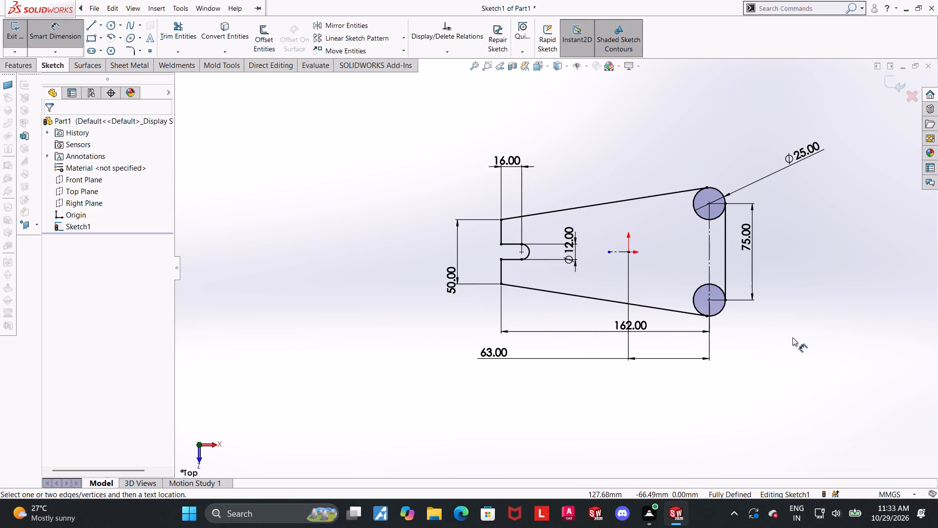
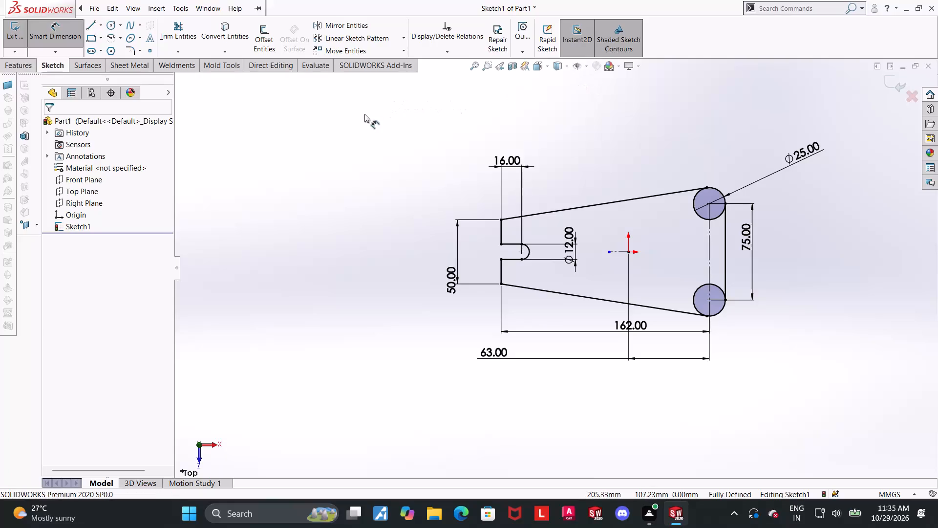
# Power-trim the inner arcs of both 25 mm corner circles, keeping the trimmed entities as construction geometry.
pyautogui.press('Escape')
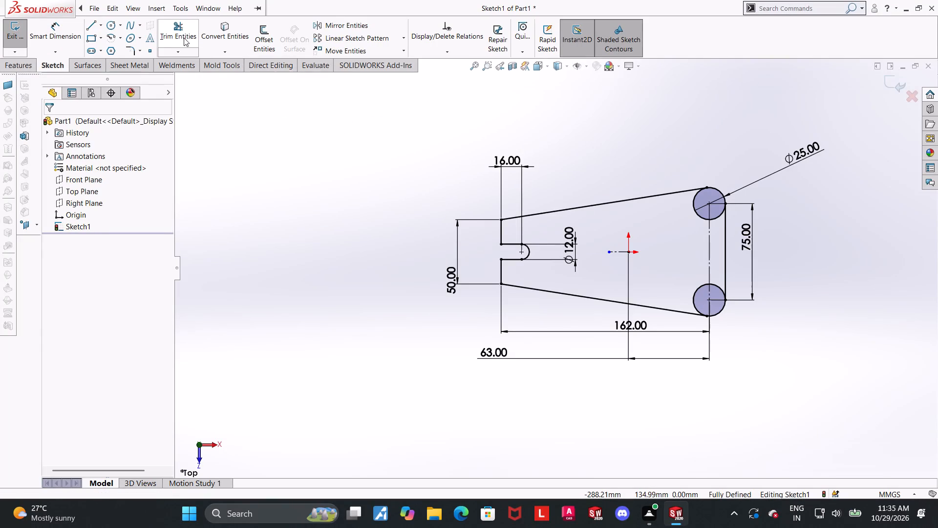
pyautogui.click(184, 38)
pyautogui.click(48, 329)
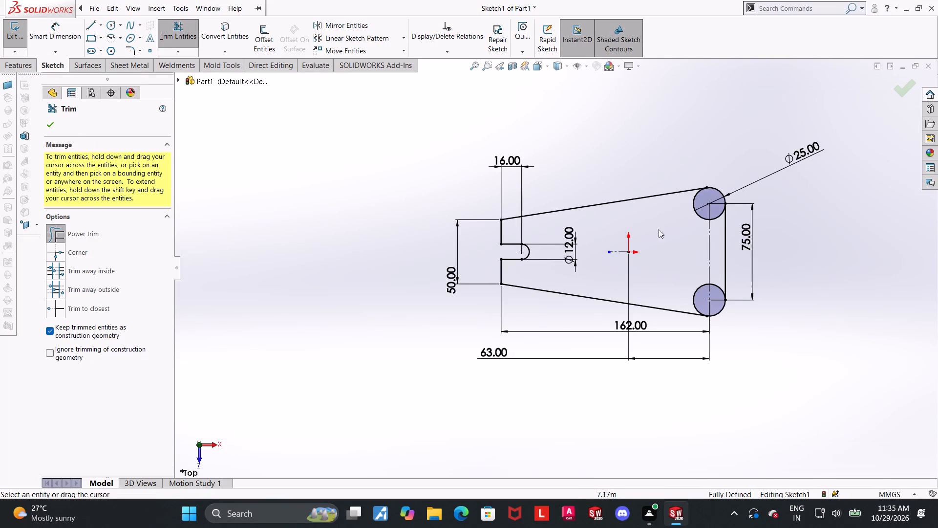
pyautogui.scroll(-3, 698, 206)
pyautogui.moveTo(684, 203); pyautogui.dragTo(671, 210)
pyautogui.moveTo(679, 207); pyautogui.dragTo(642, 227)
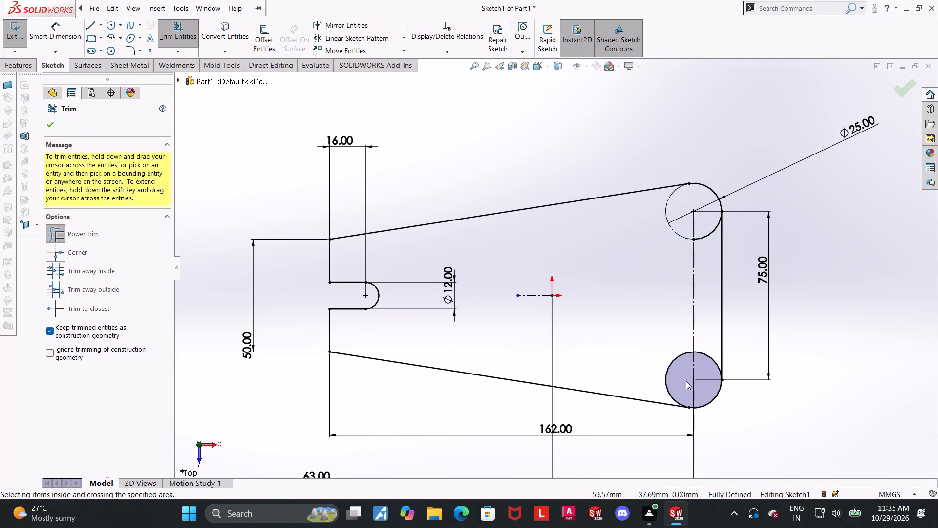
pyautogui.moveTo(669, 369); pyautogui.dragTo(640, 350)
pyautogui.moveTo(683, 370); pyautogui.dragTo(640, 340)
pyautogui.moveTo(705, 370); pyautogui.dragTo(706, 333)
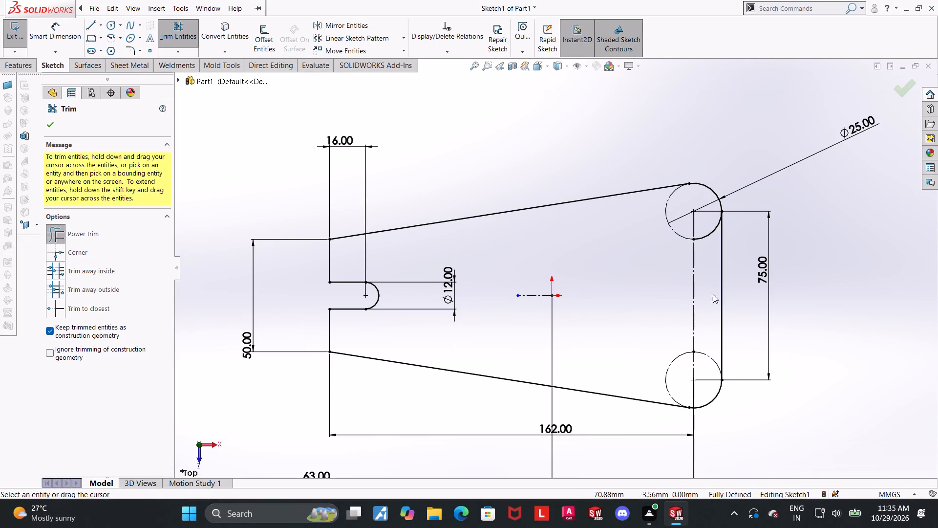
pyautogui.moveTo(713, 276); pyautogui.dragTo(704, 233)
pyautogui.scroll(2, 789, 295)
pyautogui.press('Escape')
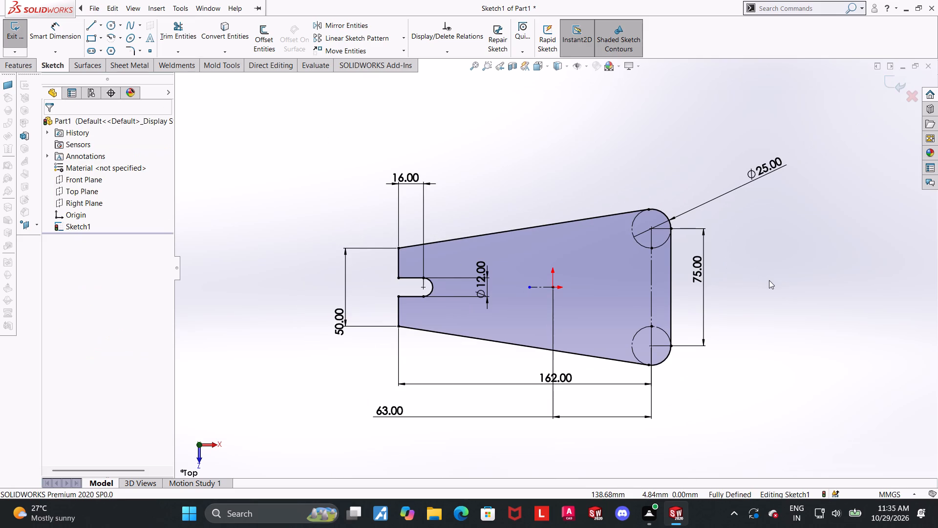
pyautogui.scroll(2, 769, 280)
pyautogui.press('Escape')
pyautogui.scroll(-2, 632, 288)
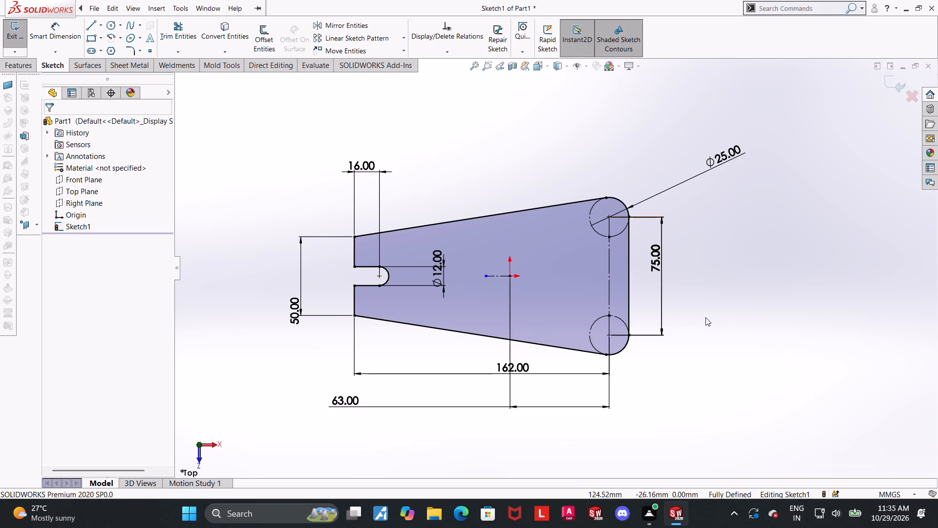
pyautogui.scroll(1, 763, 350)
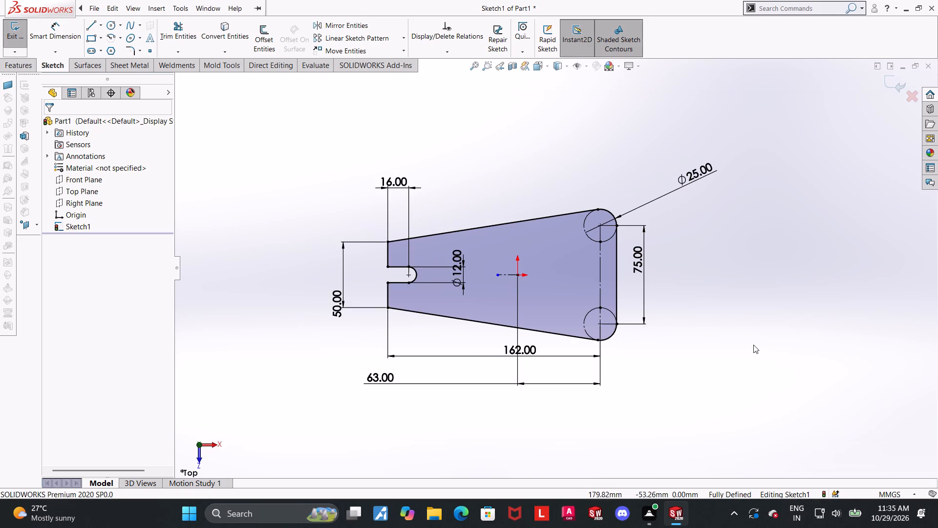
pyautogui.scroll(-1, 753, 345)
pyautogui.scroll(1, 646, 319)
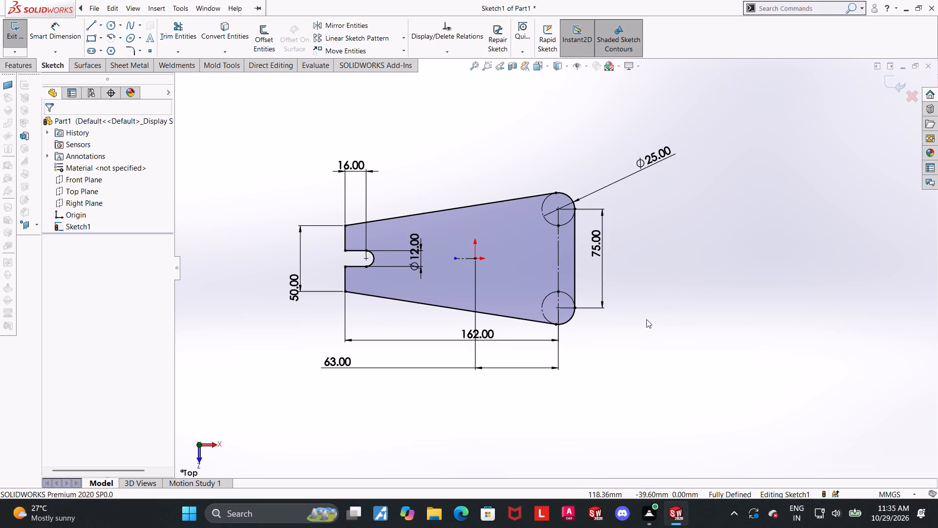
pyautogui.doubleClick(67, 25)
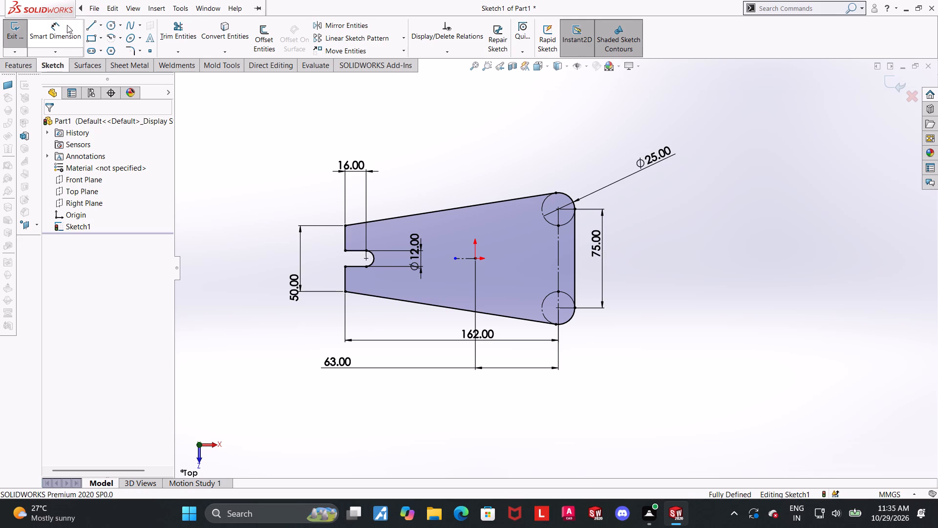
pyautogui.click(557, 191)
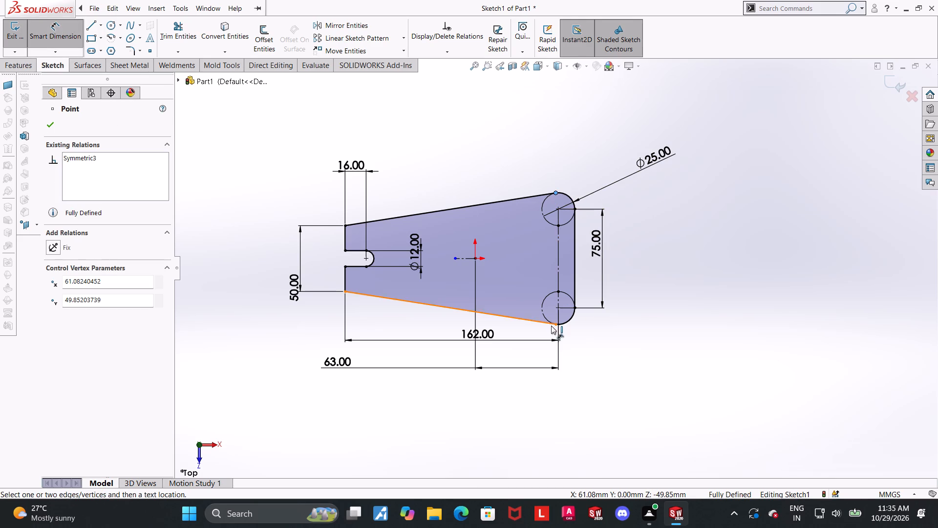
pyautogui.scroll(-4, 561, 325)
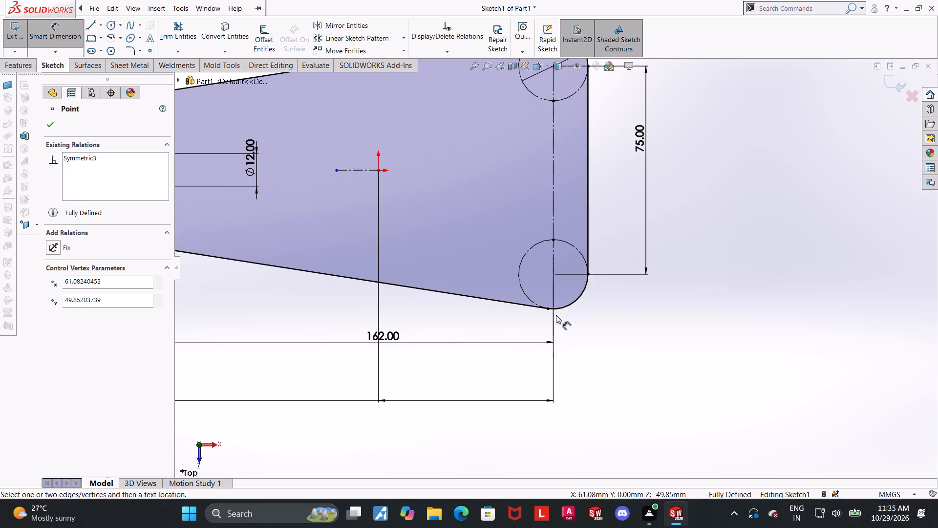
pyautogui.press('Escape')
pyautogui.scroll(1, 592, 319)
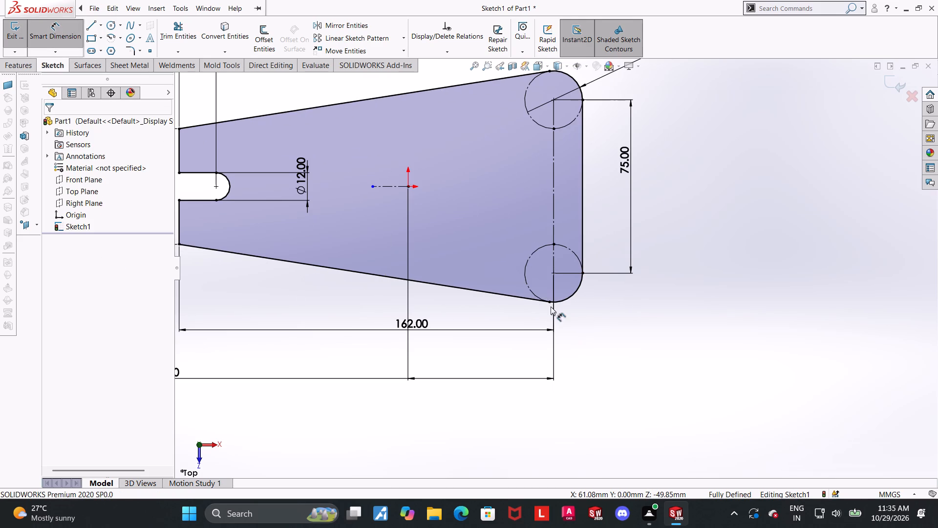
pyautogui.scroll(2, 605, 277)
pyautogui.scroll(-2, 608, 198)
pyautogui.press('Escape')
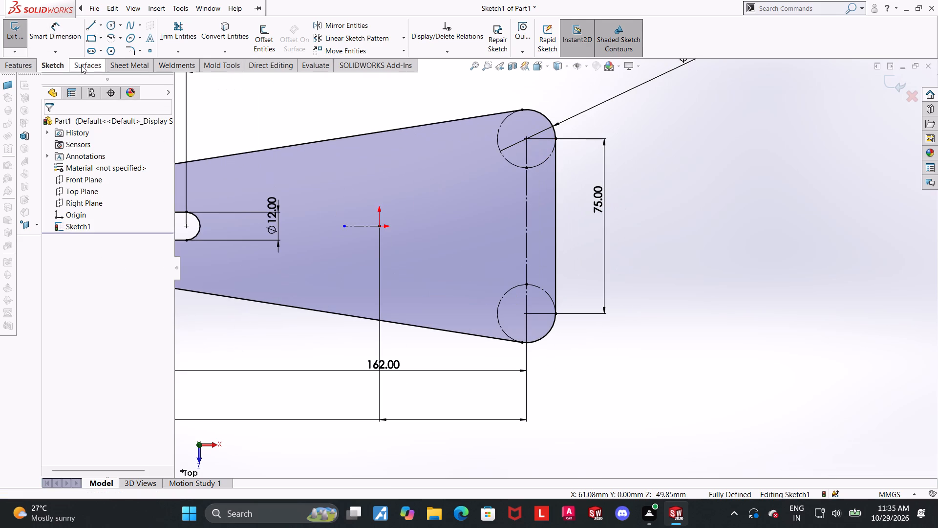
# Draw vertical centerlines joining each corner circle's center to its outermost point, one on the upper arc and one on the lower.
pyautogui.click(102, 29)
pyautogui.click(101, 49)
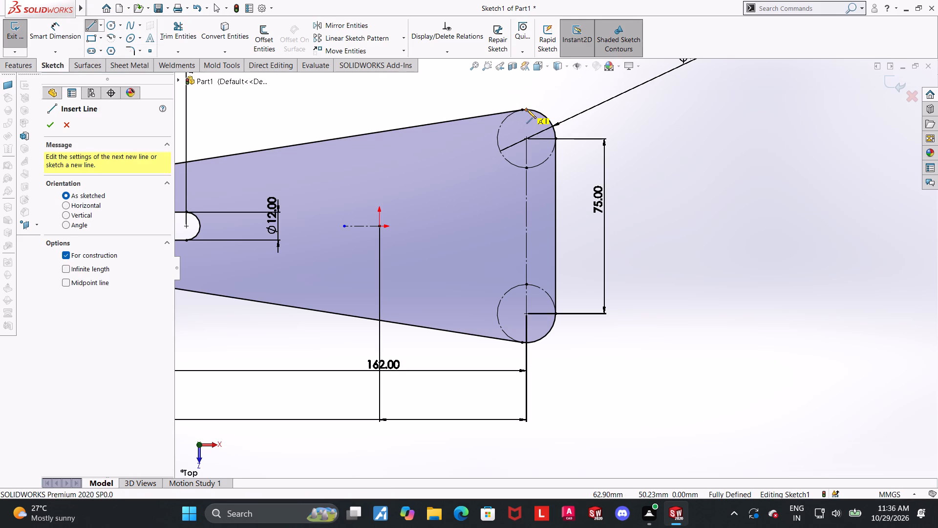
pyautogui.click(527, 109)
pyautogui.click(526, 137)
pyautogui.press('Escape')
pyautogui.press('Escape')
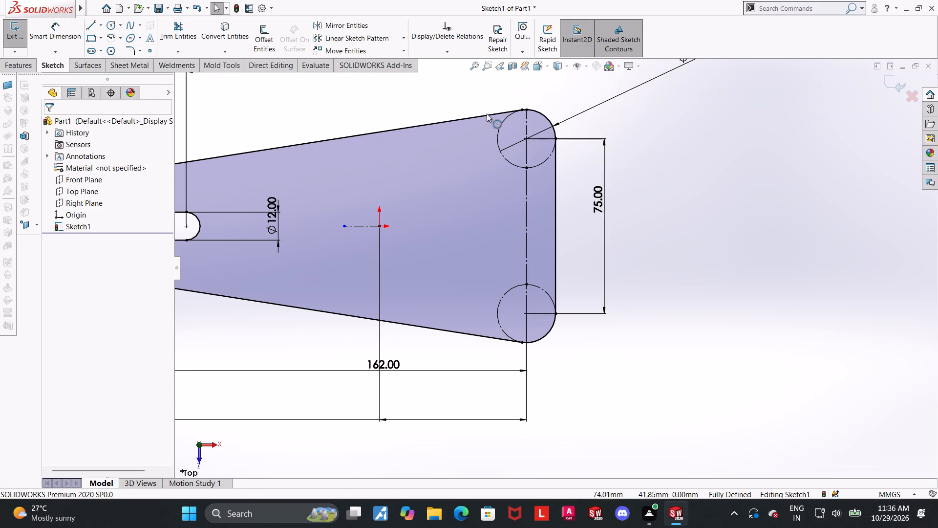
pyautogui.press('Escape')
pyautogui.click(104, 27)
pyautogui.click(103, 48)
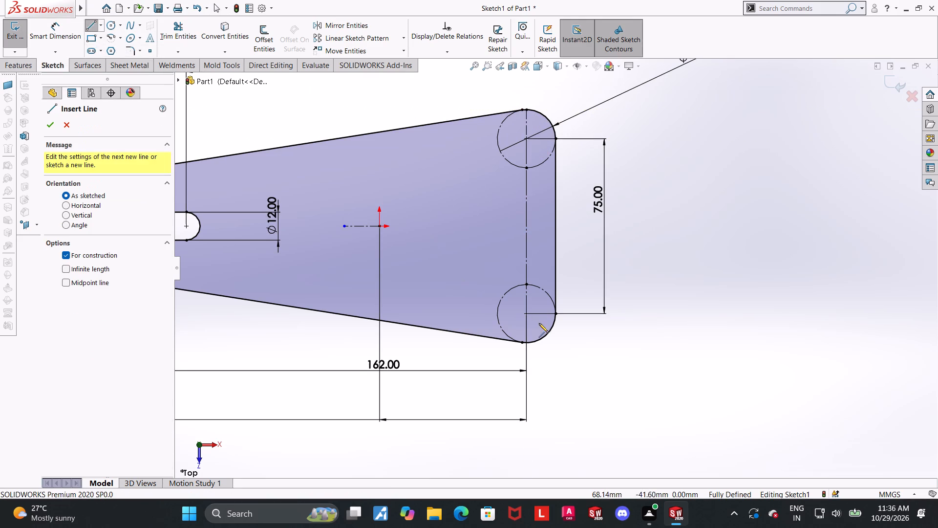
pyautogui.click(524, 315)
pyautogui.click(527, 342)
pyautogui.press('Escape')
pyautogui.press('Escape')
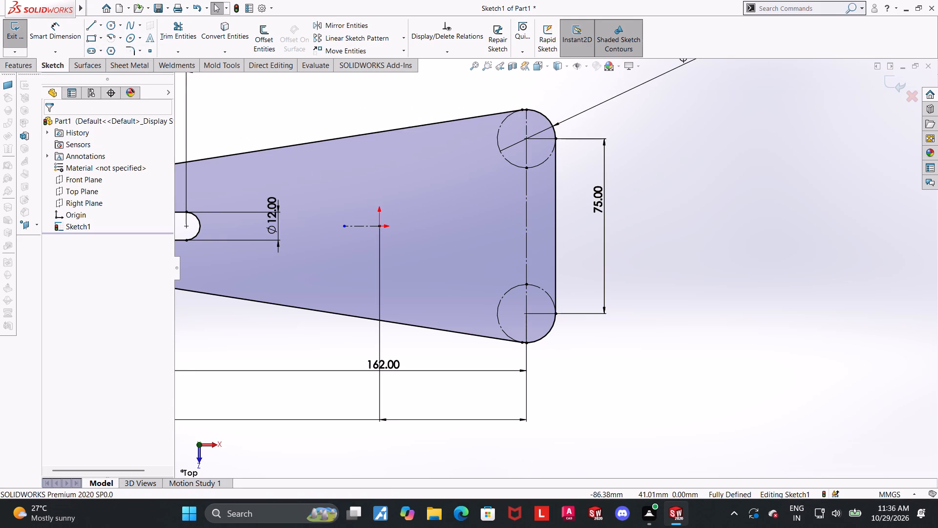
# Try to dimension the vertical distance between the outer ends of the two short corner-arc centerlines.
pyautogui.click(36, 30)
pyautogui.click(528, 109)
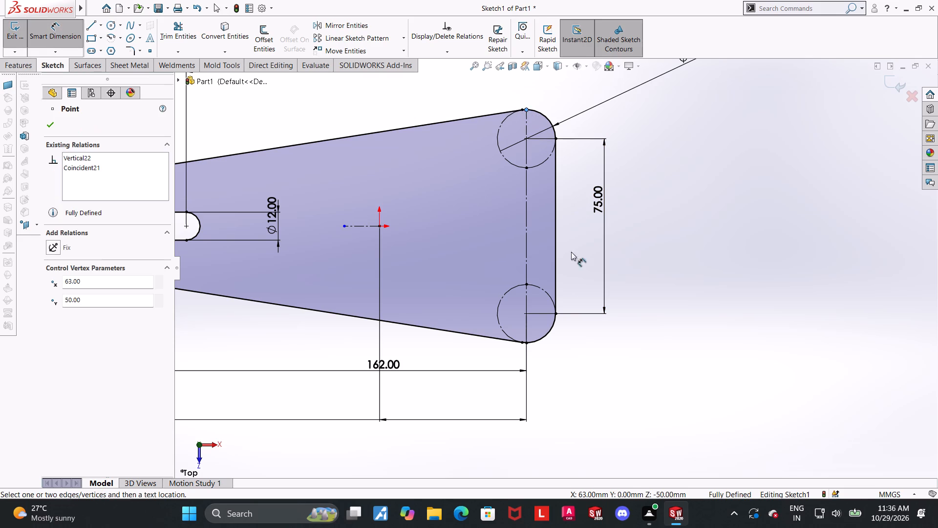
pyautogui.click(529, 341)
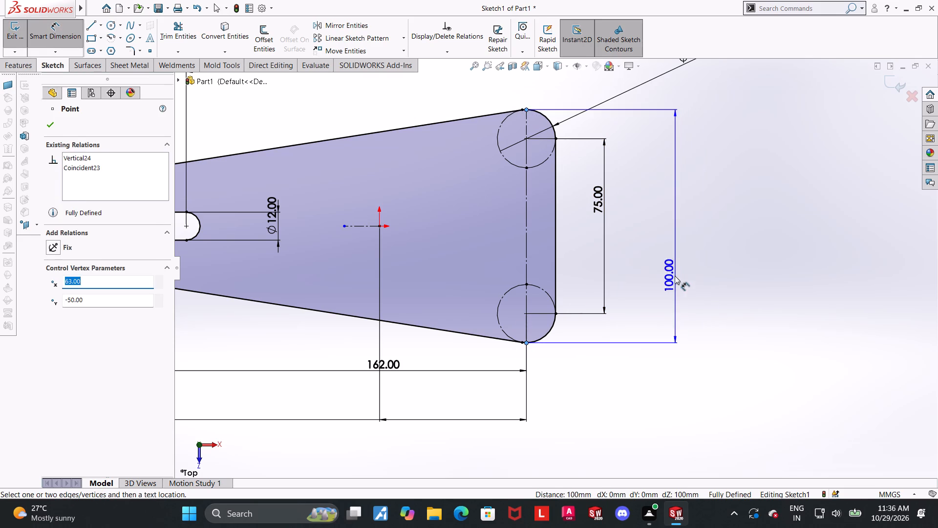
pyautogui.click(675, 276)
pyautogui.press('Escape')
# Examine the trimmed tapered profile and its dimensions.
pyautogui.scroll(3, 659, 270)
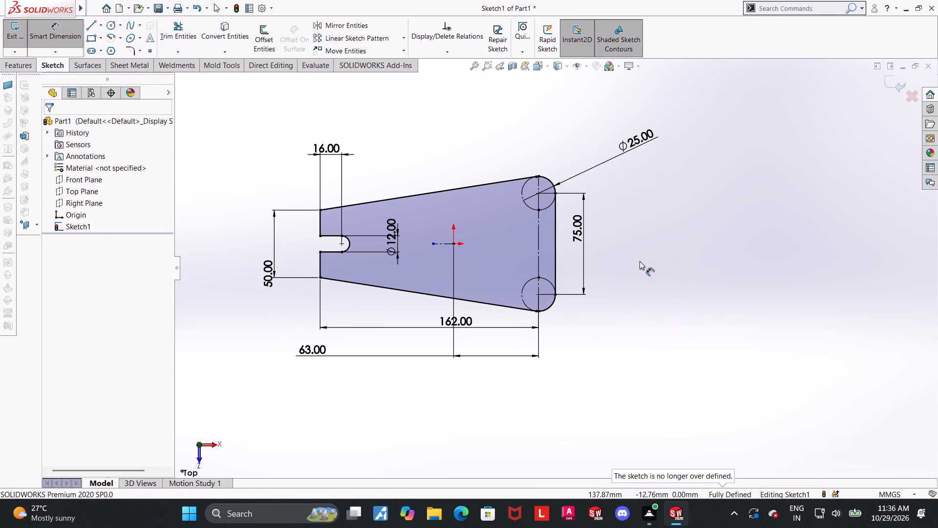
pyautogui.scroll(-1, 477, 227)
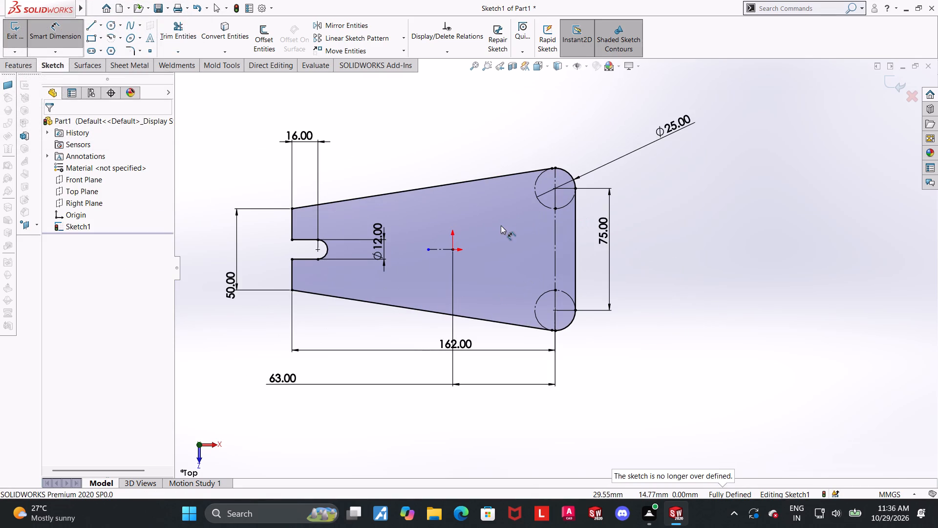
pyautogui.press('Escape')
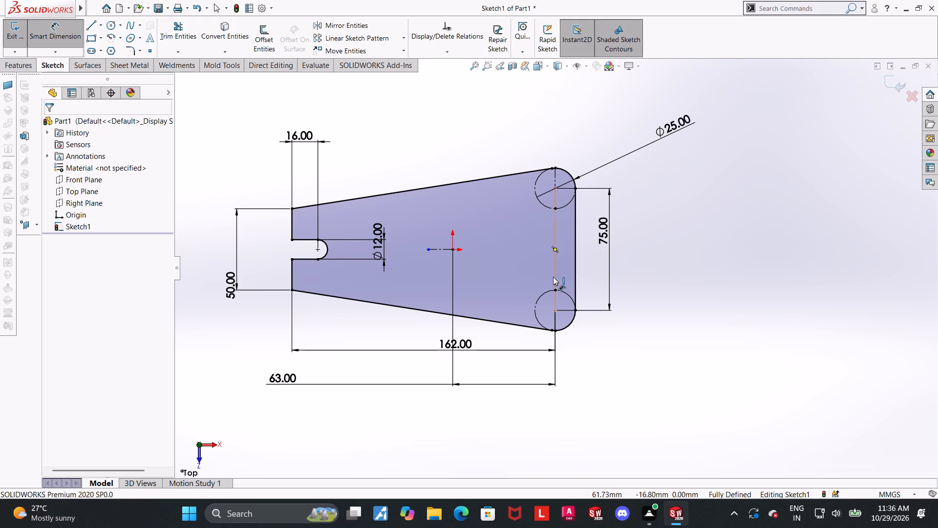
pyautogui.scroll(2, 549, 362)
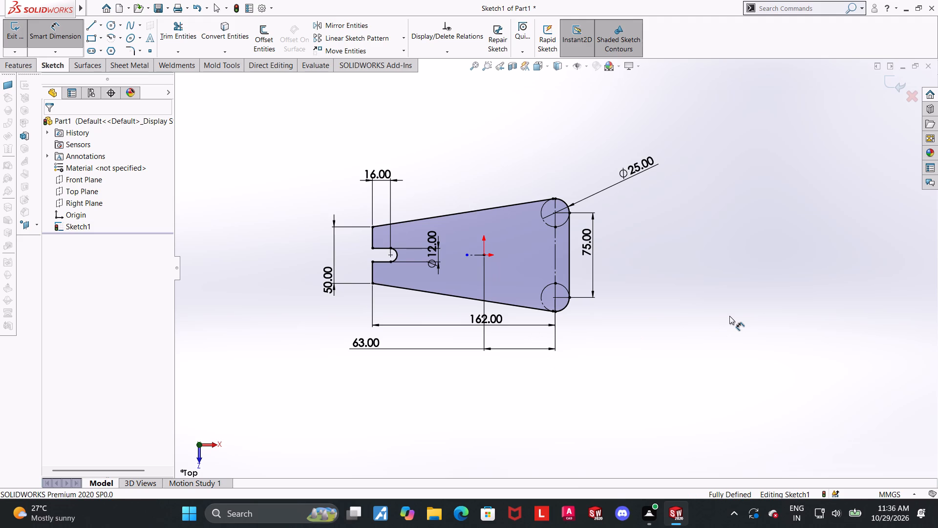
pyautogui.scroll(1, 475, 242)
pyautogui.scroll(-2, 583, 224)
pyautogui.scroll(-1, 364, 258)
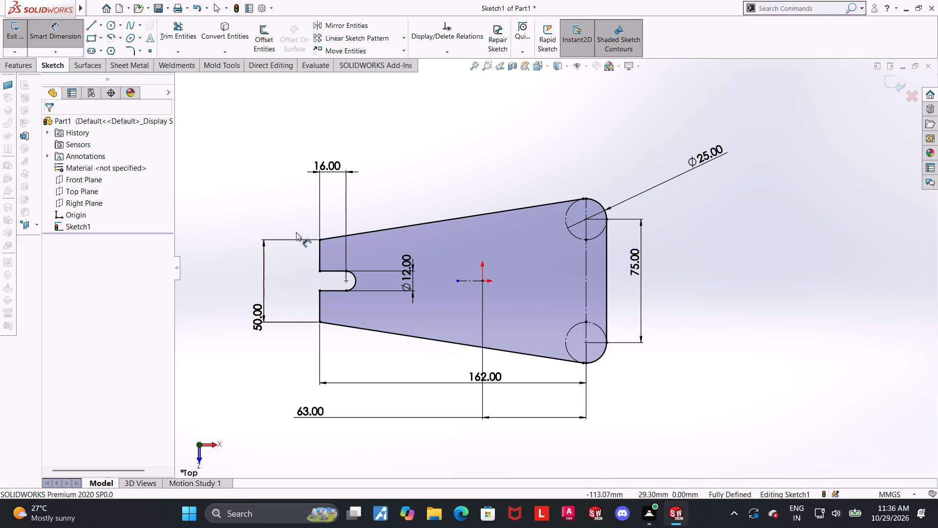
pyautogui.scroll(1, 386, 236)
# Exit the sketch and start an Extruded Boss/Base from the tapered profile.
pyautogui.moveTo(635, 321); pyautogui.dragTo(635, 270, button='middle')
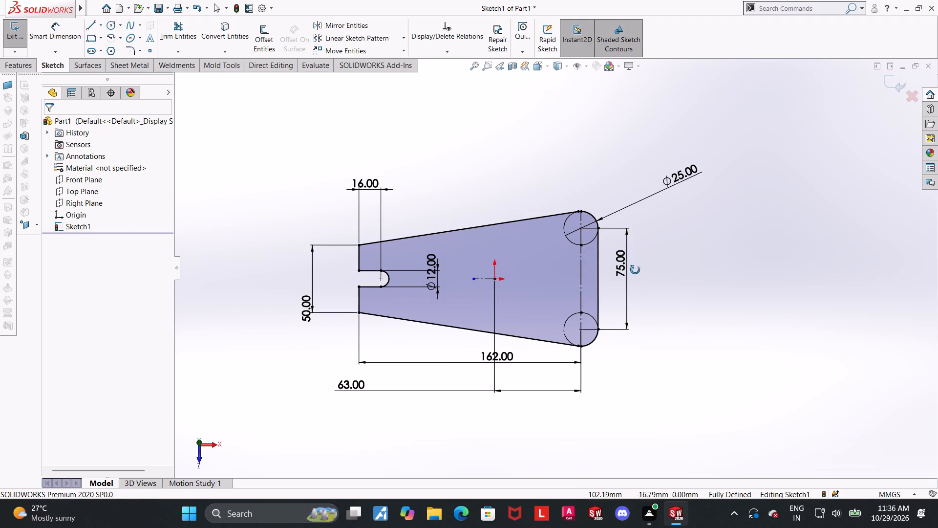
pyautogui.moveTo(635, 270); pyautogui.dragTo(636, 214, button='middle')
pyautogui.click(895, 81)
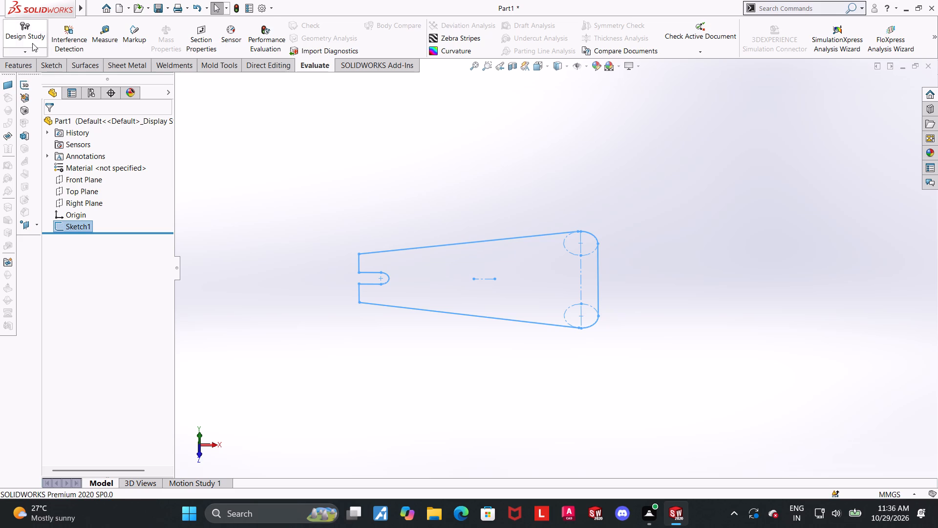
pyautogui.click(21, 63)
pyautogui.click(21, 32)
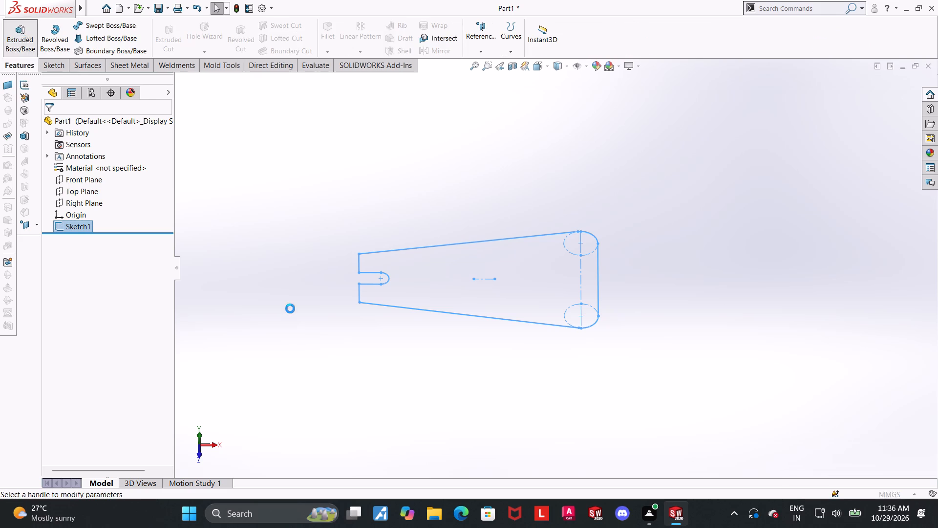
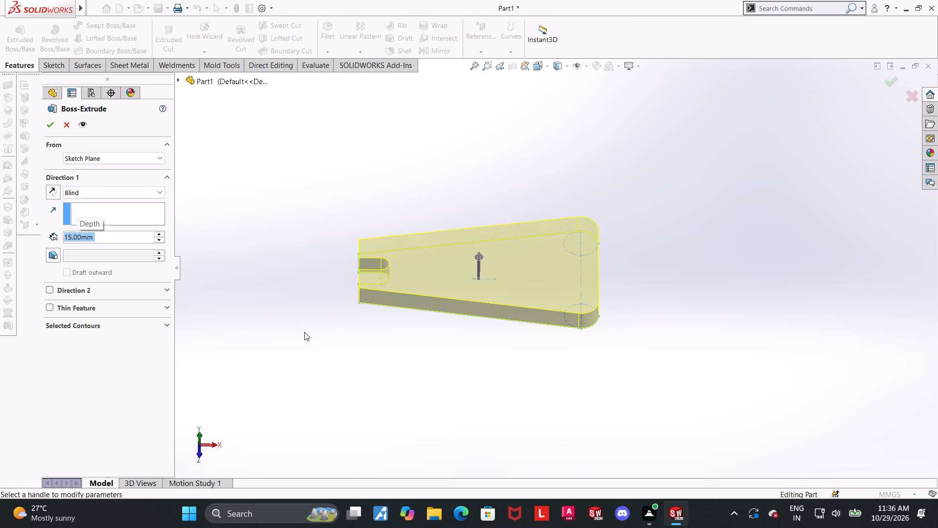
# Complete the blind boss extrusion of the tapered profile with a depth of 15 mm.
pyautogui.click(44, 126)
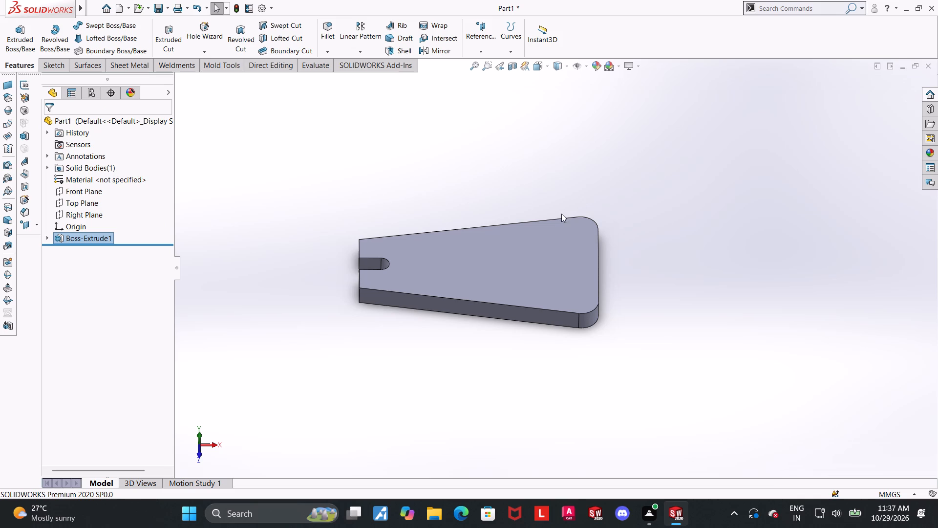
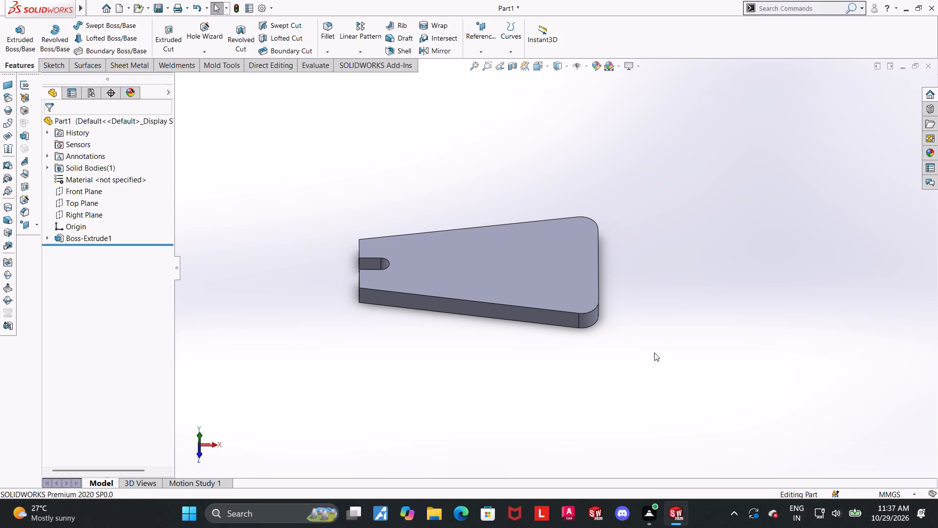
# Start a new sketch on the bottom face of the tapered plate and orient the view normal to it.
pyautogui.moveTo(654, 346); pyautogui.dragTo(646, 277, button='middle')
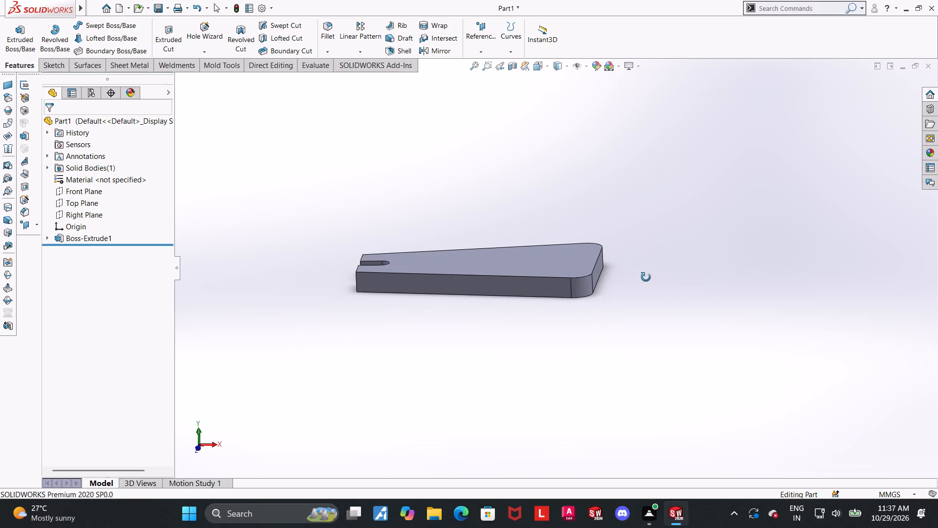
pyautogui.moveTo(646, 277); pyautogui.dragTo(711, 260, button='middle')
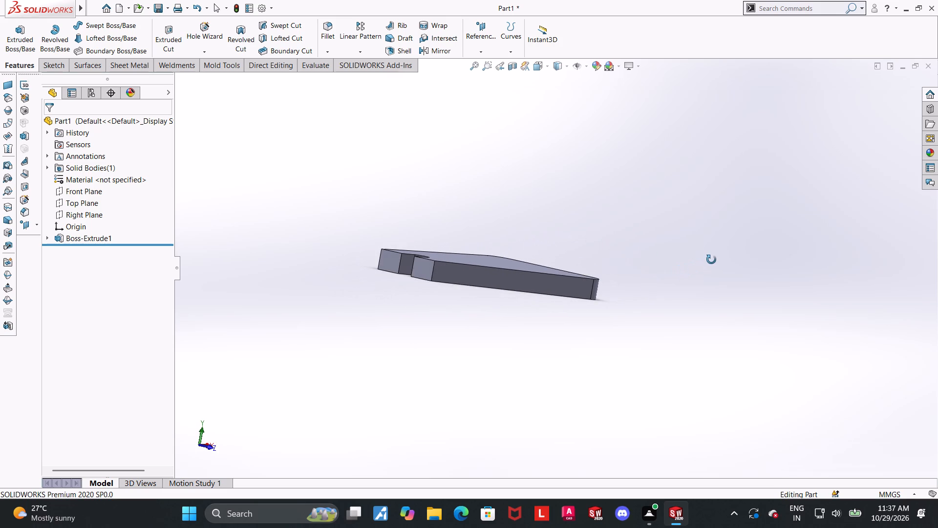
pyautogui.moveTo(711, 260); pyautogui.dragTo(604, 280, button='middle')
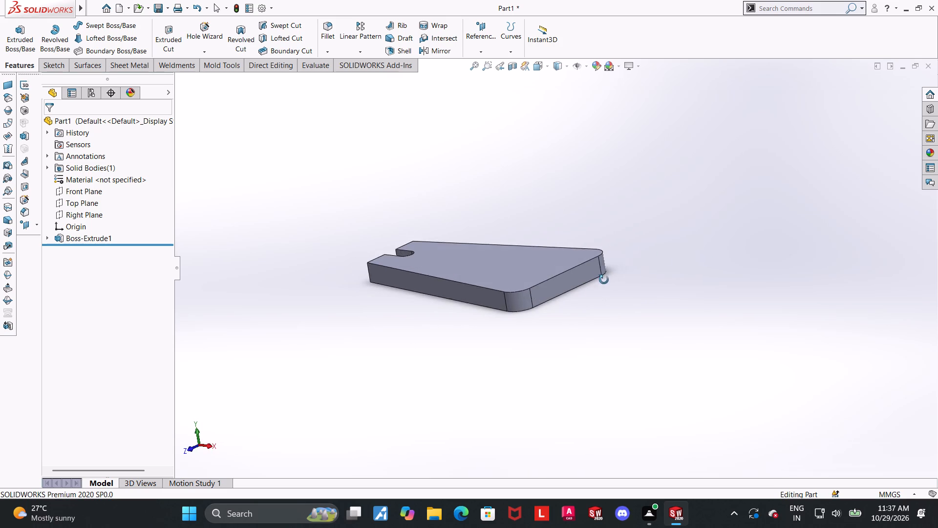
pyautogui.moveTo(604, 280); pyautogui.dragTo(659, 229, button='middle')
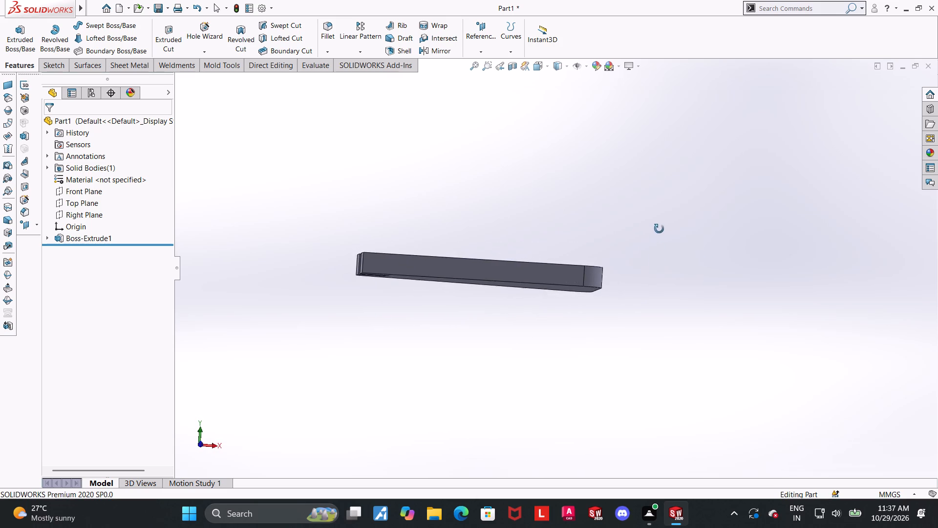
pyautogui.moveTo(659, 229); pyautogui.dragTo(660, 226, button='middle')
pyautogui.moveTo(652, 327); pyautogui.dragTo(658, 193, button='middle')
pyautogui.click(579, 264)
pyautogui.click(619, 237)
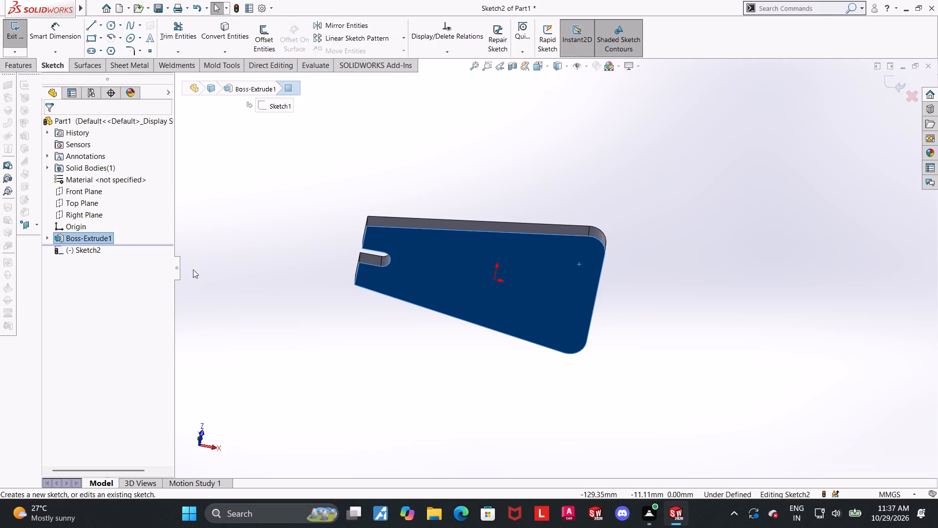
pyautogui.click(98, 248)
pyautogui.click(118, 234)
pyautogui.scroll(2, 903, 269)
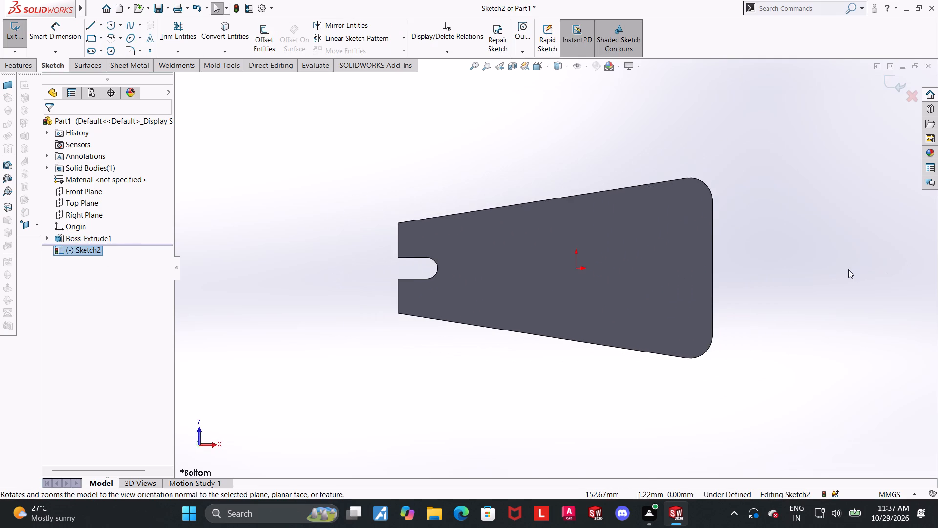
pyautogui.scroll(1, 848, 269)
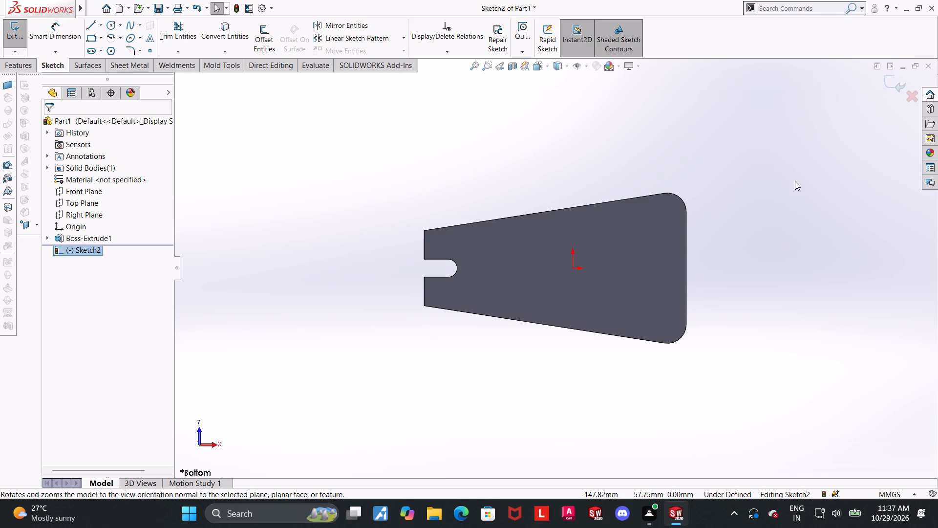
pyautogui.scroll(-2, 794, 227)
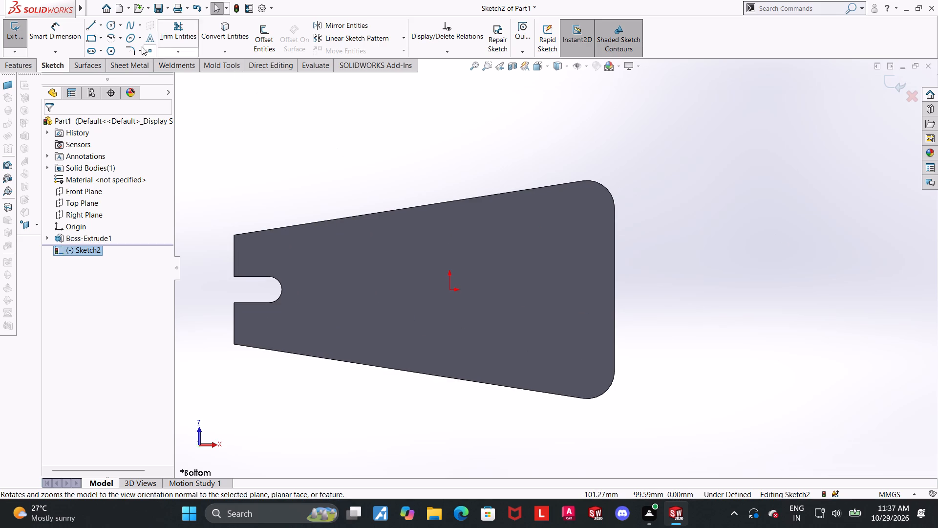
# Sketch a line about 88 mm long between the two tapered edges toward the wide end and make it vertical.
pyautogui.click(227, 25)
pyautogui.press('Escape')
pyautogui.click(86, 24)
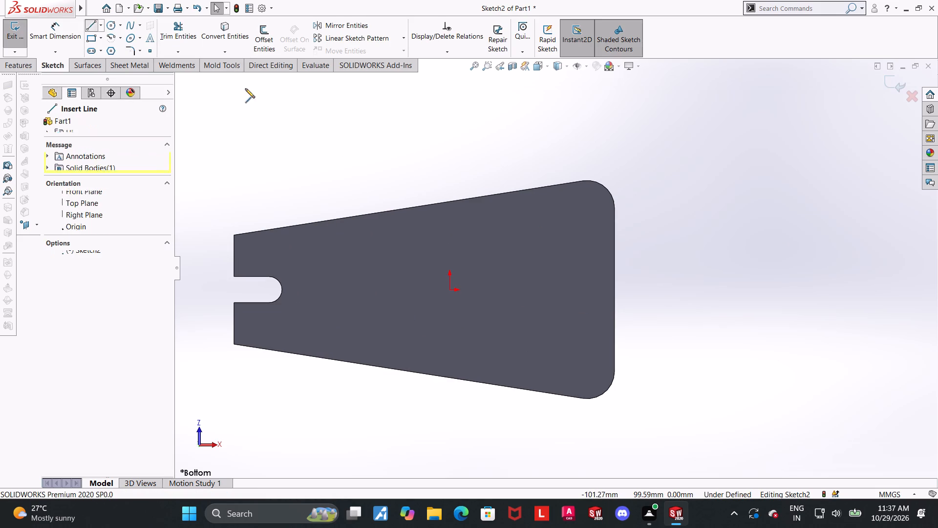
pyautogui.click(503, 194)
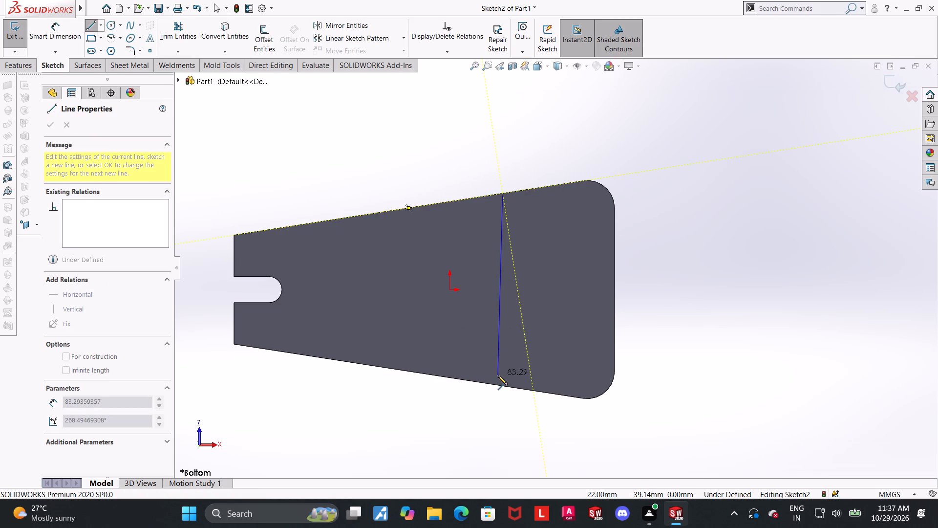
pyautogui.click(497, 386)
pyautogui.press('Escape')
pyautogui.press('Escape')
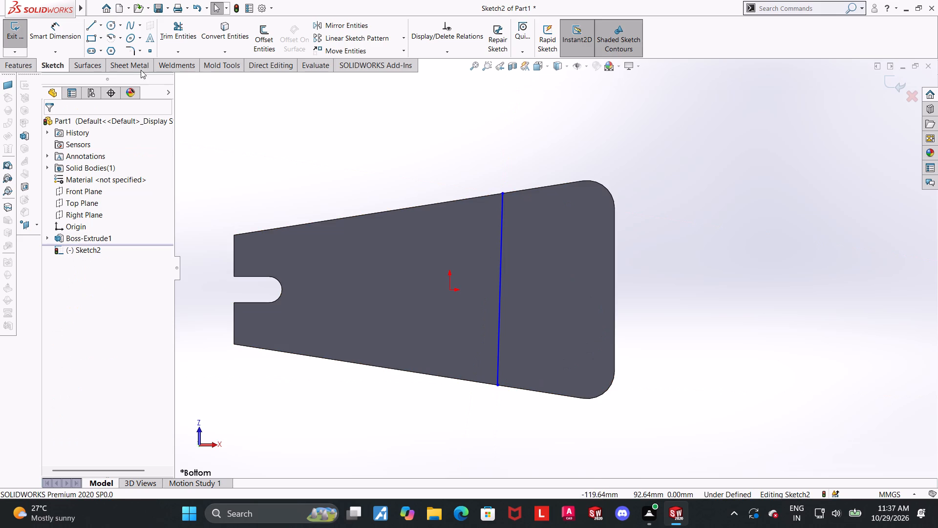
pyautogui.click(497, 268)
pyautogui.click(541, 218)
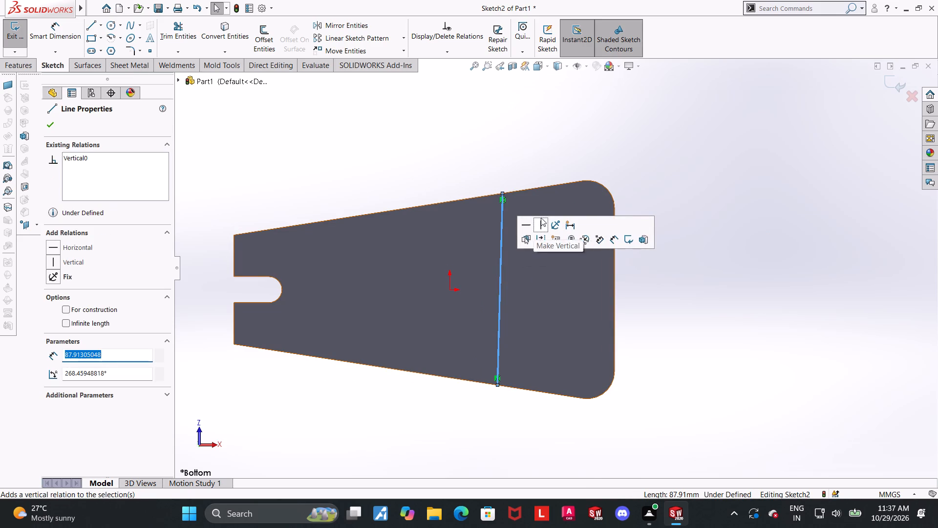
pyautogui.click(848, 314)
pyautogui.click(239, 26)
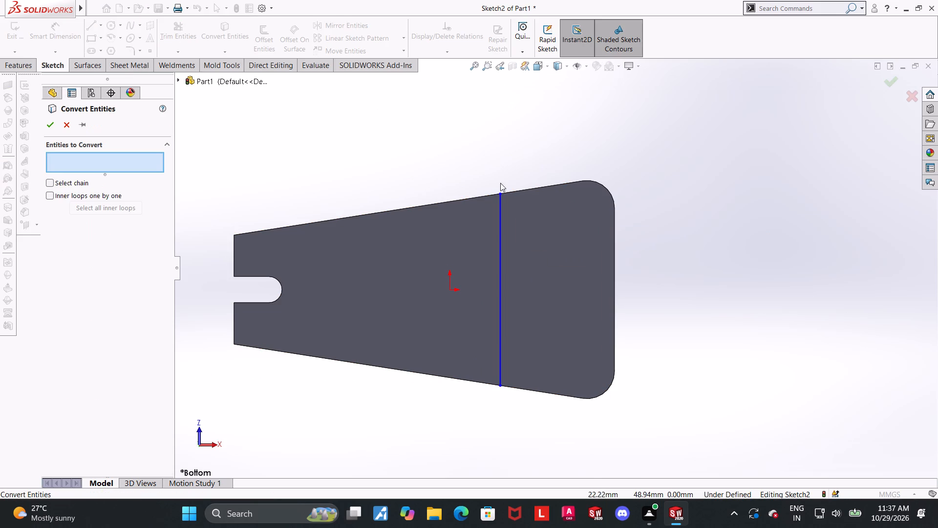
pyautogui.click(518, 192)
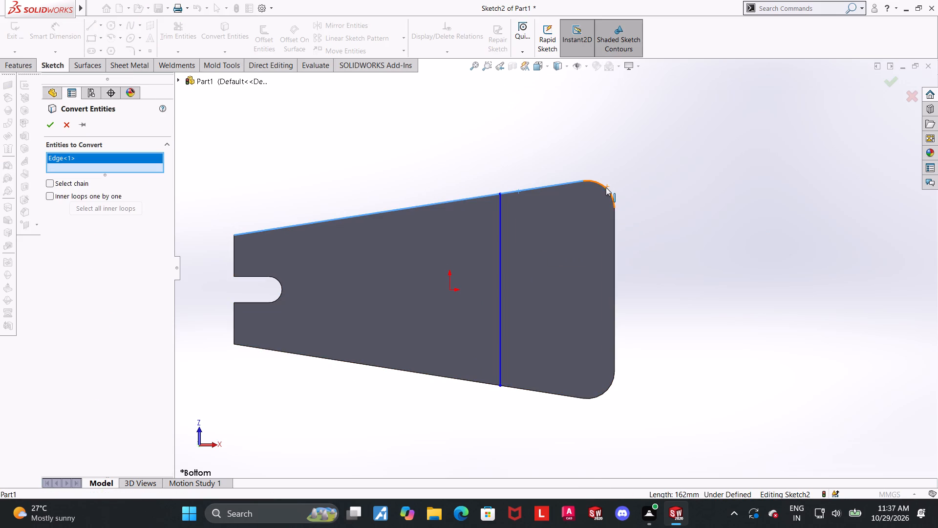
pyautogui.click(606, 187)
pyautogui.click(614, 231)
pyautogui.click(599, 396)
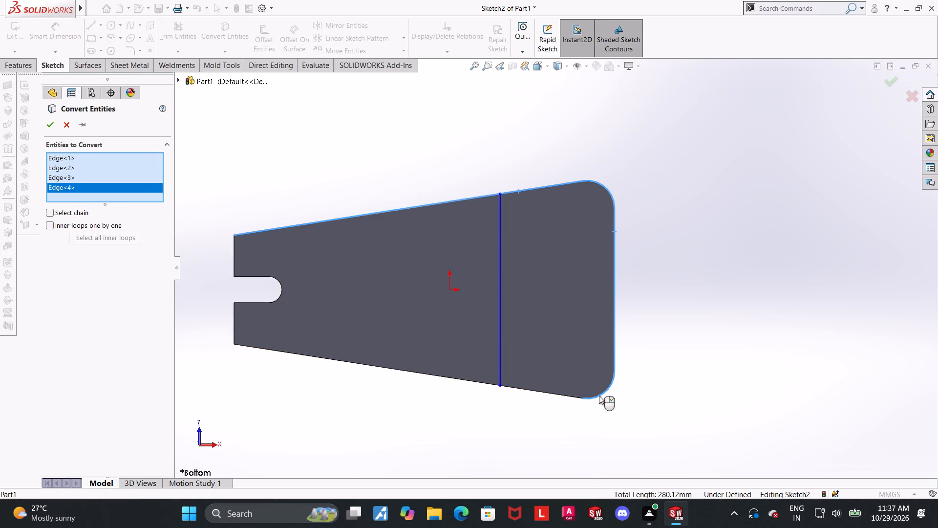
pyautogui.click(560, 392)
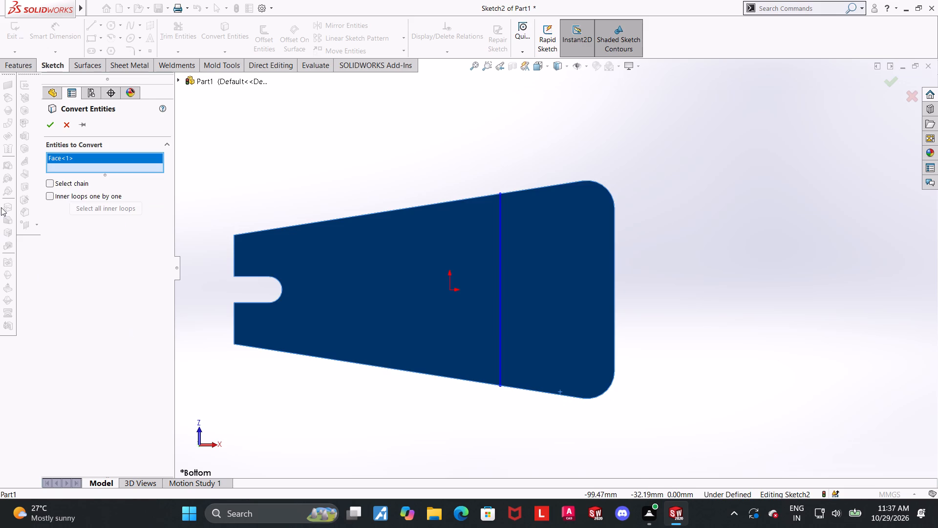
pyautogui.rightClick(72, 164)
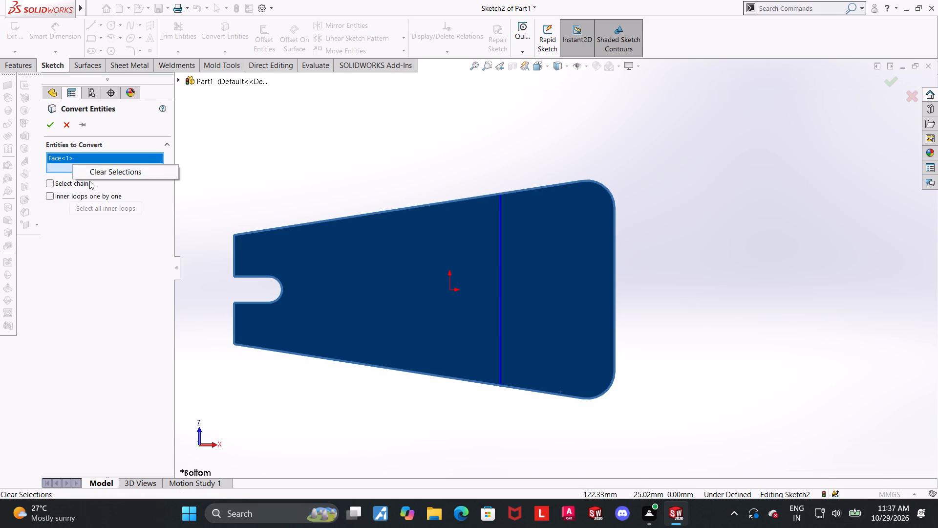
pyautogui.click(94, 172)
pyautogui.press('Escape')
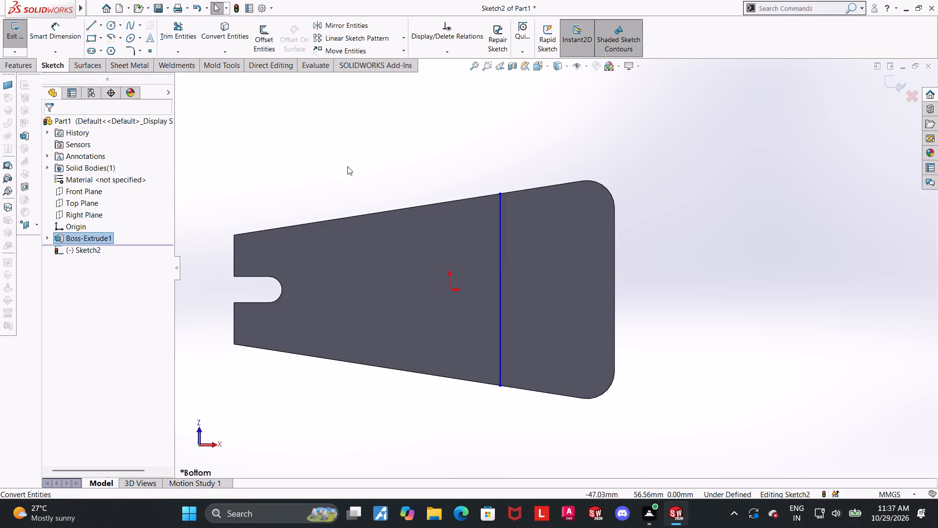
# Convert the two tapered edges, both rounded corners and the wide end edge into sketch entities.
pyautogui.click(212, 32)
pyautogui.click(451, 201)
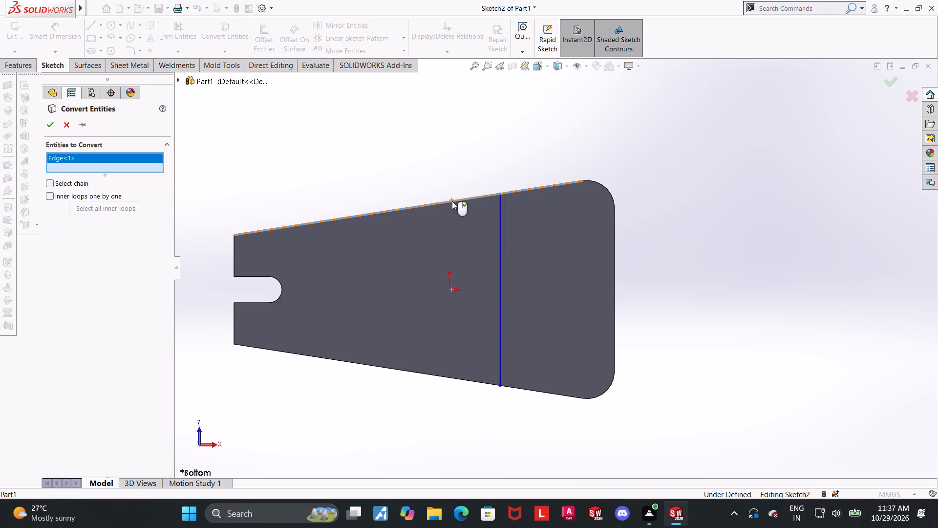
pyautogui.click(592, 179)
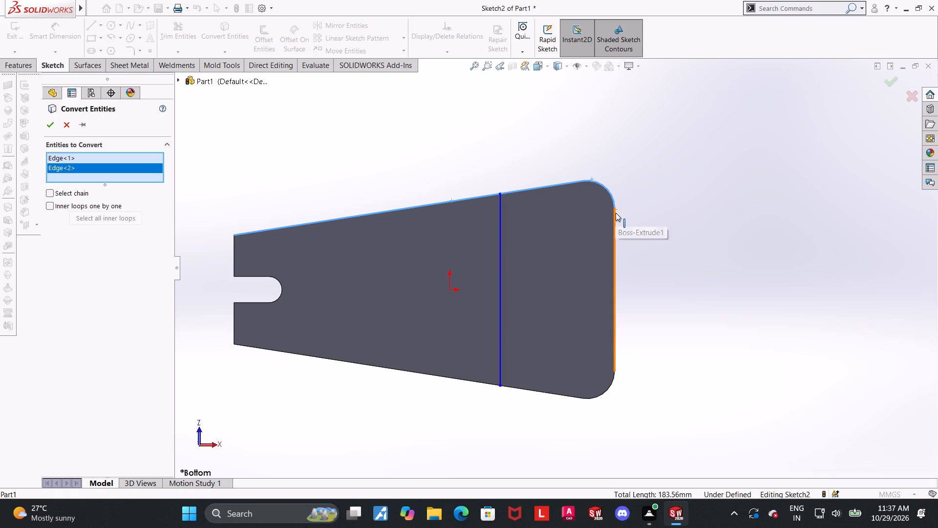
pyautogui.click(616, 218)
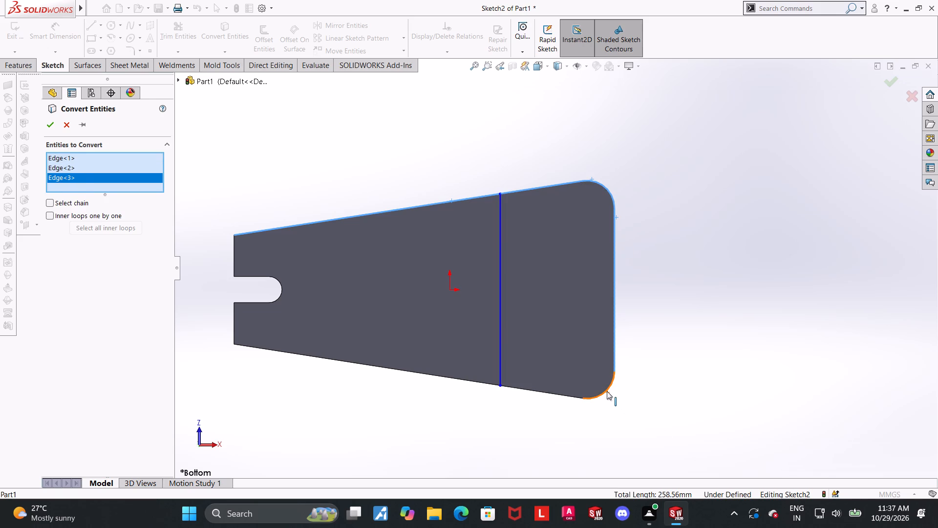
pyautogui.click(607, 391)
pyautogui.click(558, 395)
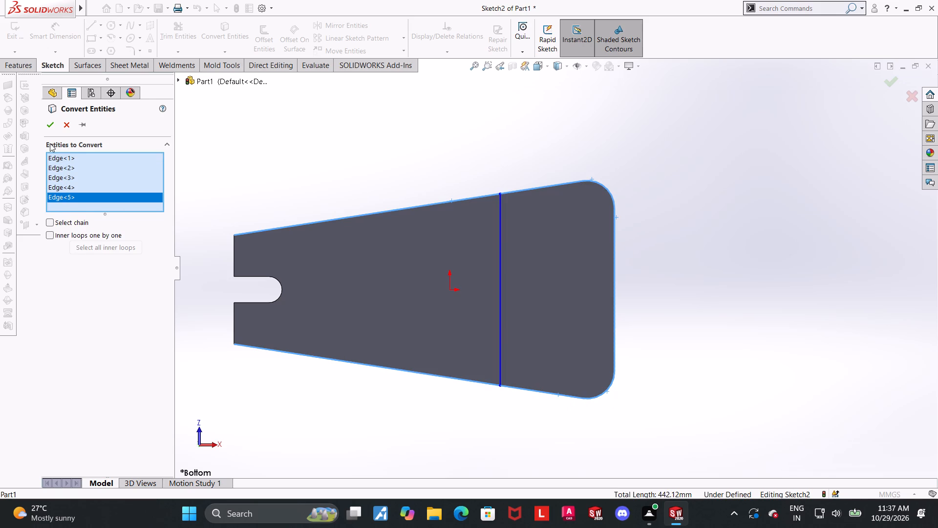
pyautogui.click(50, 125)
pyautogui.click(374, 115)
# Trim the converted tapered edges on the slot side of the vertical line, leaving a closed wide-end profile.
pyautogui.click(171, 25)
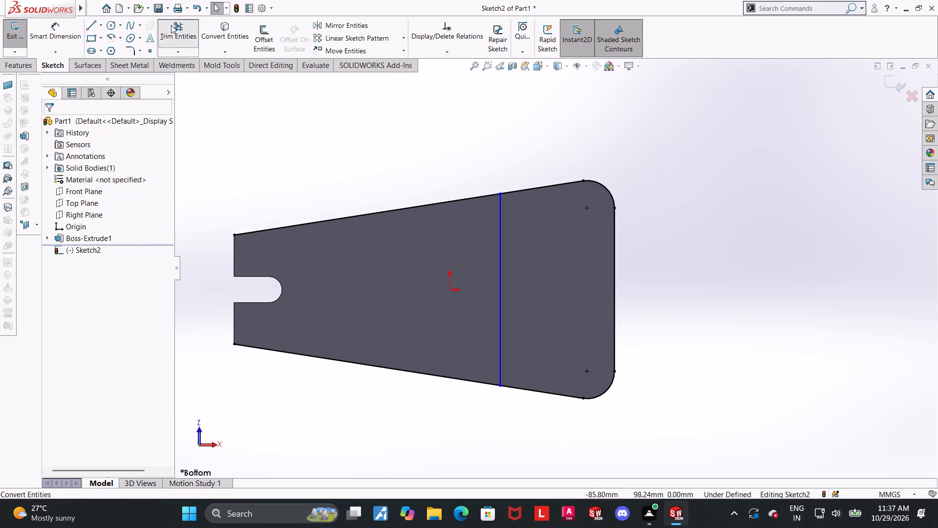
pyautogui.moveTo(379, 153); pyautogui.dragTo(343, 449)
pyautogui.press('Escape')
pyautogui.scroll(1, 651, 405)
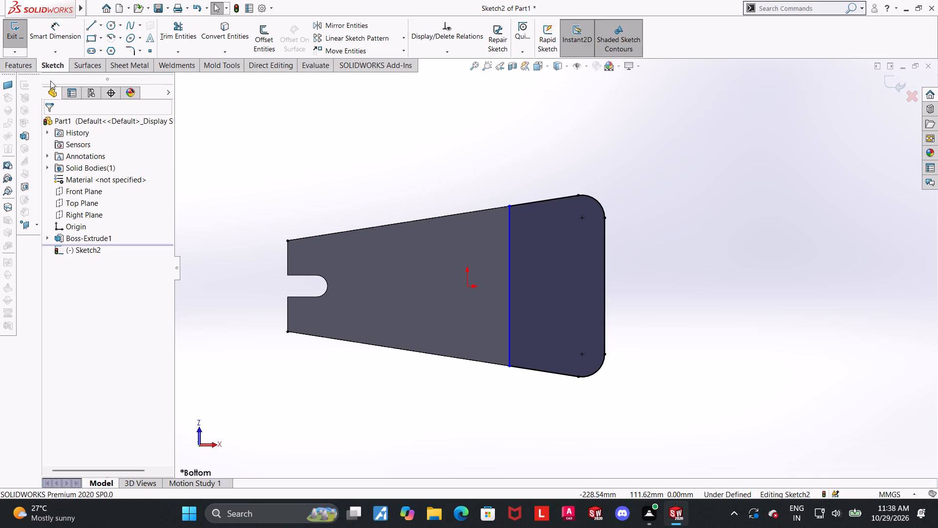
pyautogui.press('Escape')
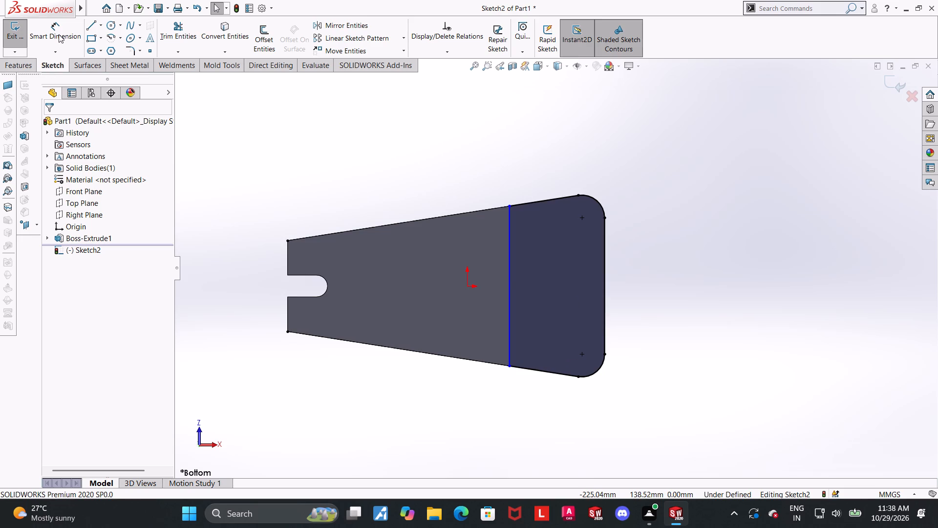
# Dimension the distance between the vertical line and the wide end edge as 35 mm.
pyautogui.doubleClick(59, 34)
pyautogui.click(507, 290)
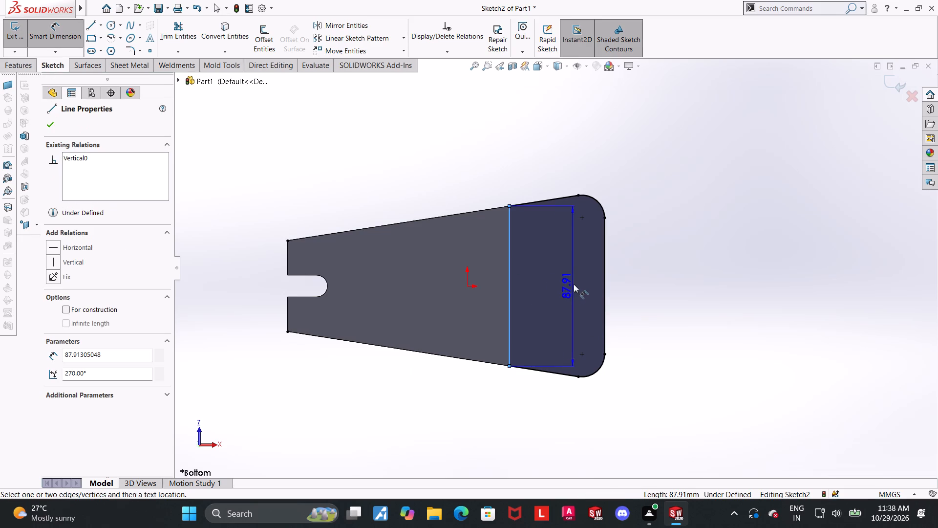
pyautogui.click(604, 285)
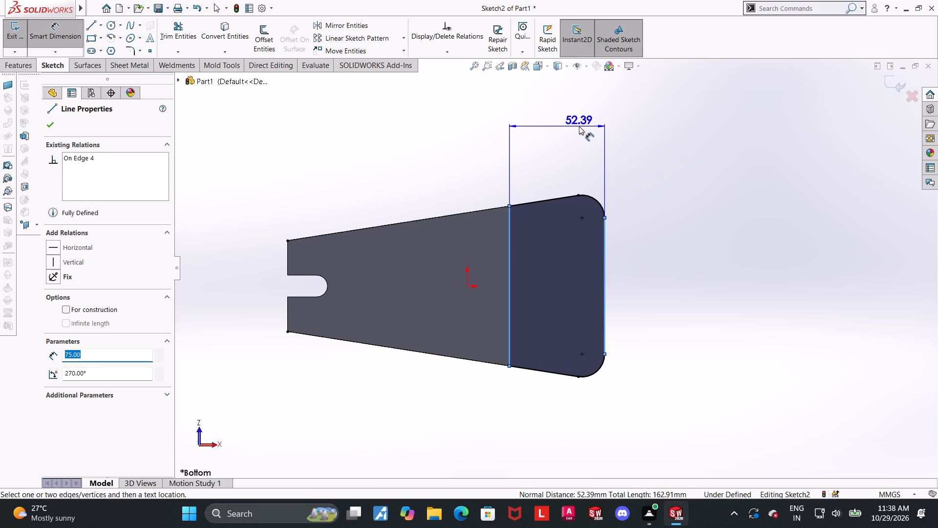
pyautogui.click(581, 132)
pyautogui.write('35')
pyautogui.press('Return')
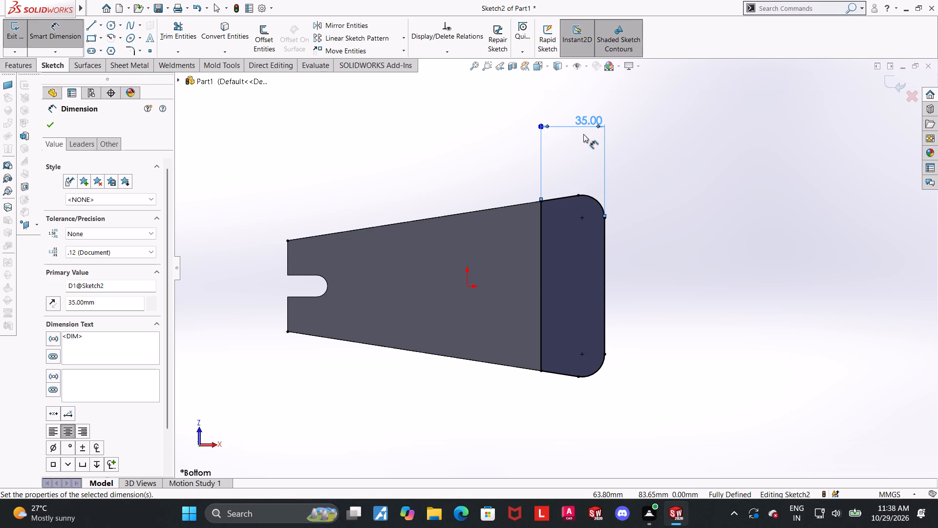
# Examine the wide-end sketch profile against the plate from below, the side and above.
pyautogui.scroll(2, 752, 318)
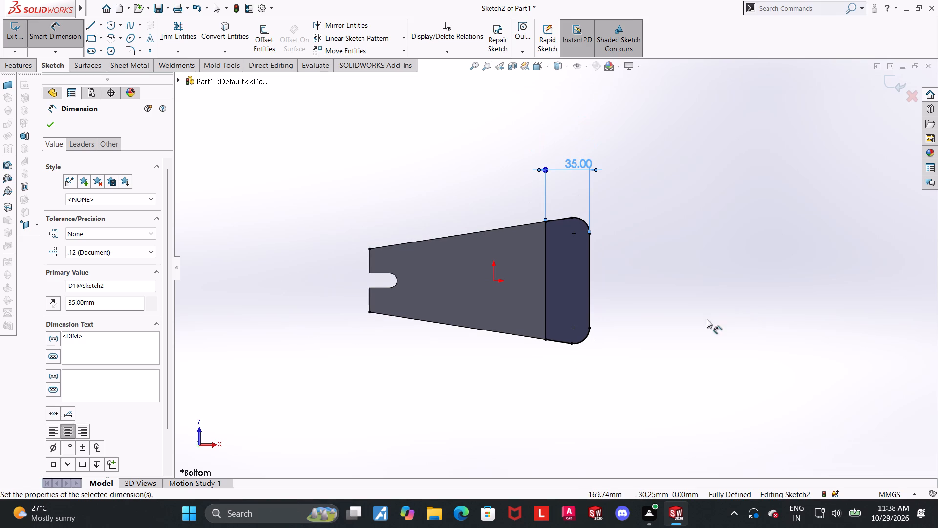
pyautogui.scroll(1, 673, 284)
pyautogui.scroll(-1, 631, 216)
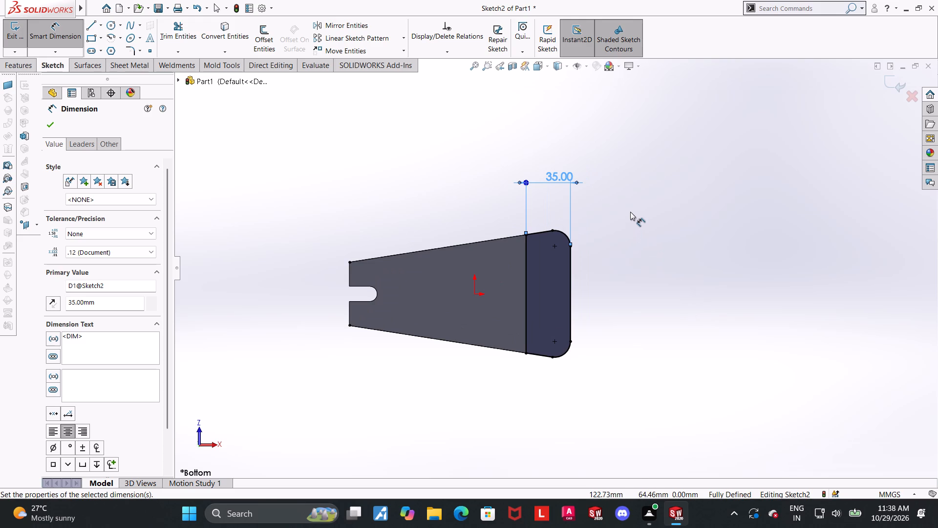
pyautogui.scroll(1, 607, 249)
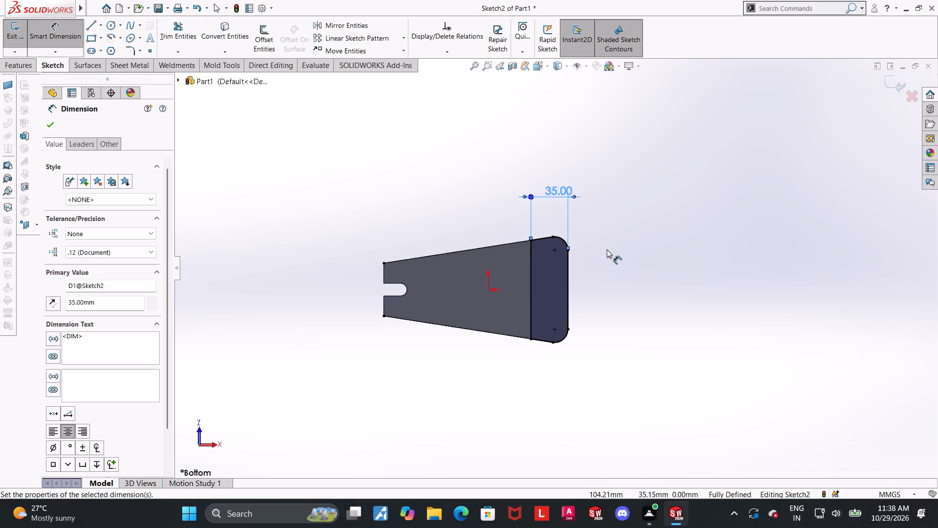
pyautogui.scroll(-1, 607, 249)
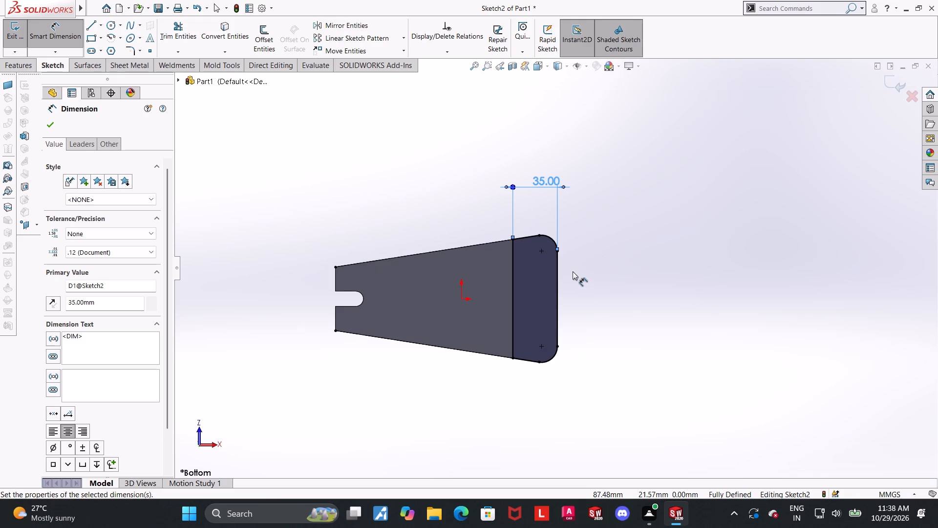
pyautogui.moveTo(595, 250); pyautogui.dragTo(602, 397, button='middle')
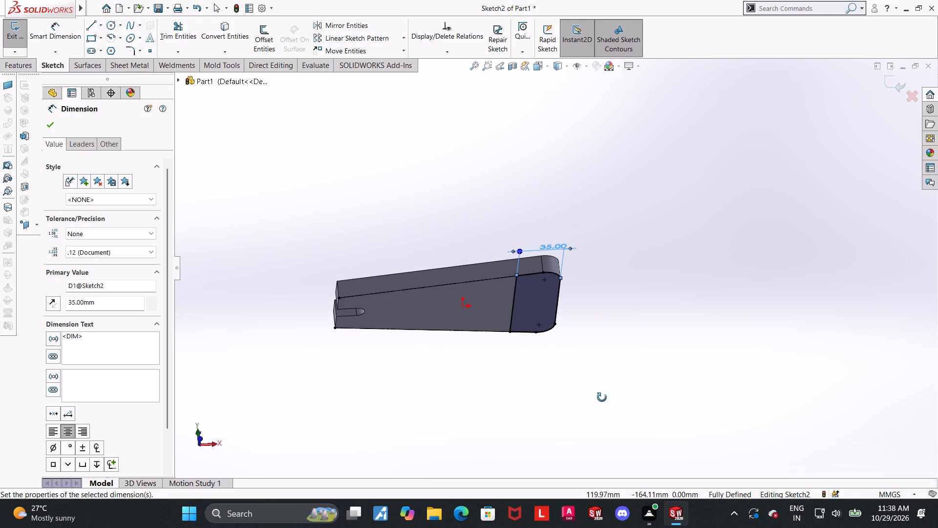
pyautogui.moveTo(602, 397); pyautogui.dragTo(602, 396, button='middle')
pyautogui.moveTo(624, 286); pyautogui.dragTo(617, 361, button='middle')
pyautogui.moveTo(629, 289); pyautogui.dragTo(626, 324, button='middle')
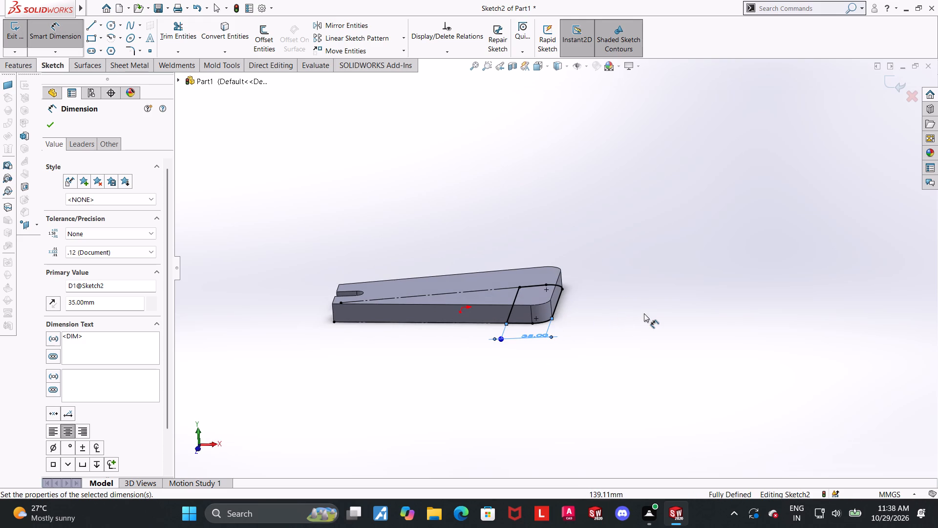
pyautogui.moveTo(647, 299); pyautogui.dragTo(652, 312, button='middle')
pyautogui.scroll(-2, 583, 298)
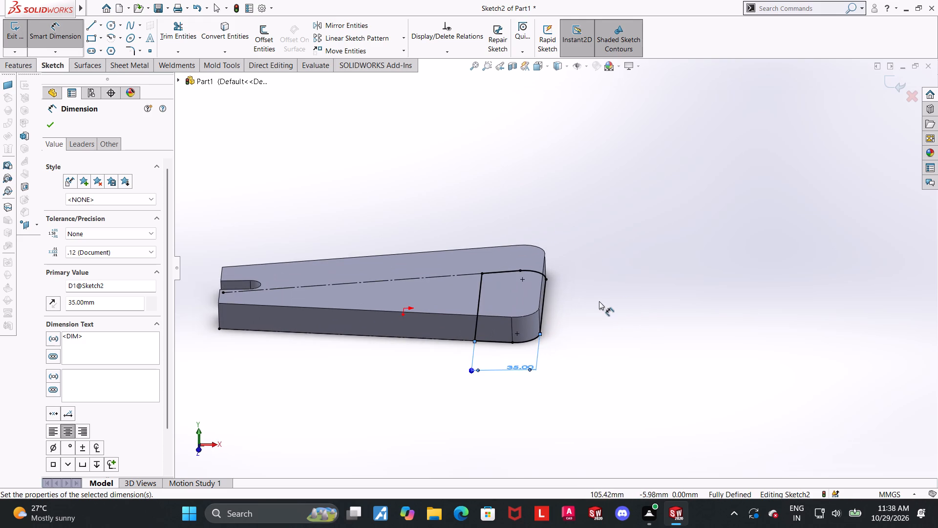
# Examine the wide-end sketch profile against the plate's bottom edges and thickness from several angles.
pyautogui.scroll(-1, 599, 301)
pyautogui.moveTo(618, 312); pyautogui.dragTo(624, 307, button='middle')
pyautogui.scroll(-2, 620, 306)
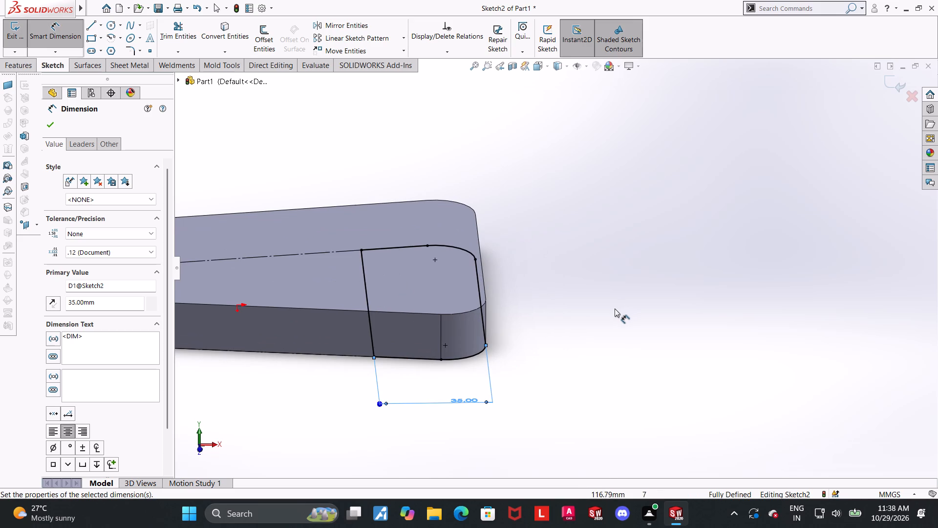
pyautogui.moveTo(615, 308); pyautogui.dragTo(618, 299, button='middle')
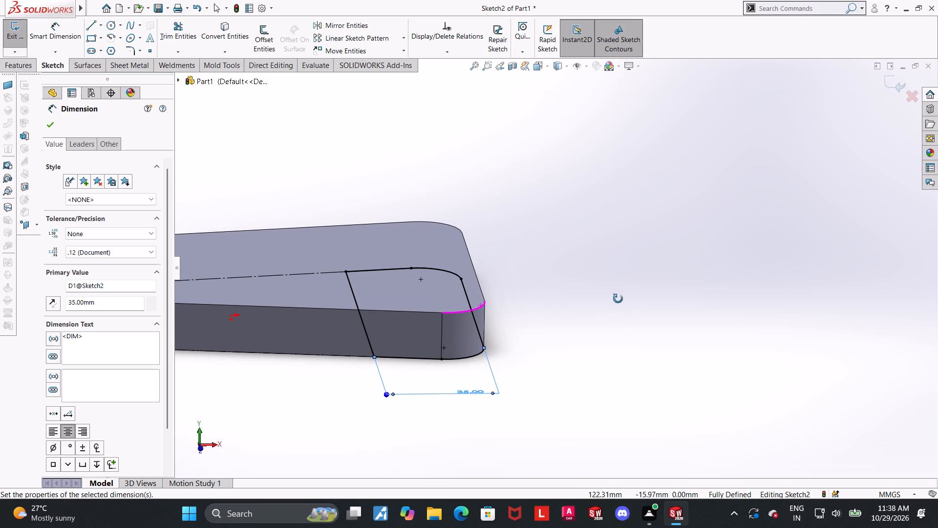
pyautogui.moveTo(618, 299); pyautogui.dragTo(617, 298, button='middle')
pyautogui.scroll(-2, 616, 296)
pyautogui.scroll(1, 607, 277)
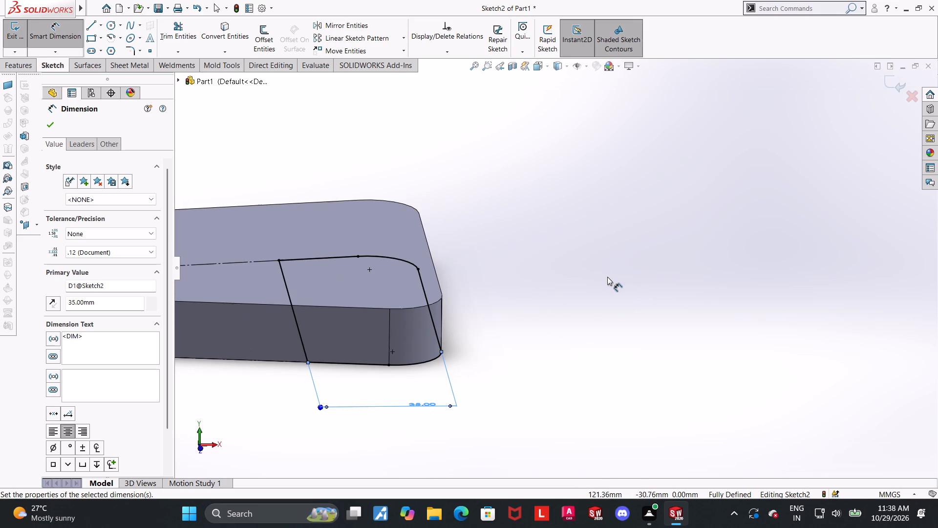
pyautogui.scroll(-1, 601, 276)
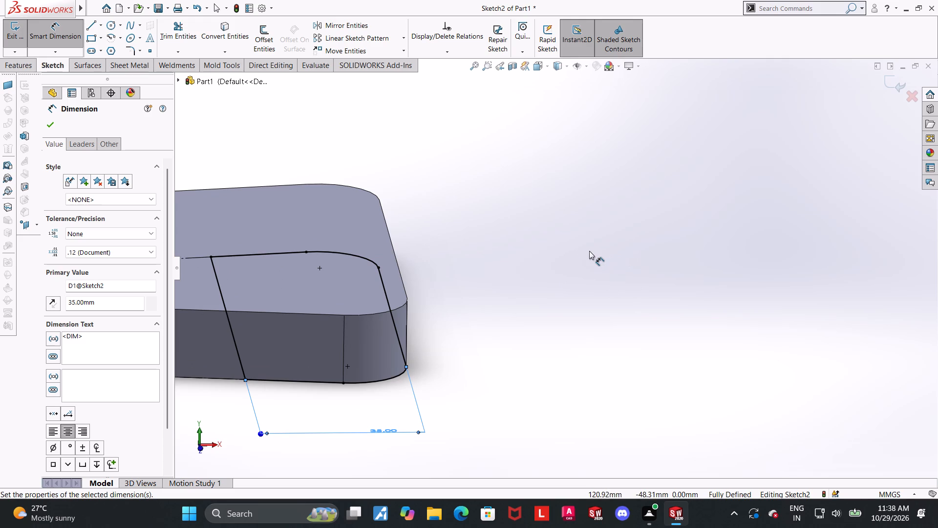
pyautogui.moveTo(584, 253); pyautogui.dragTo(584, 250, button='middle')
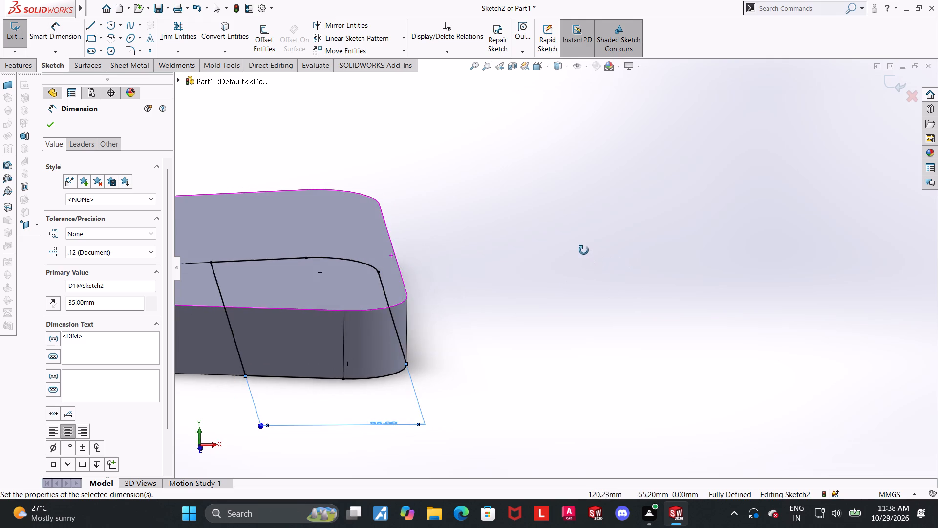
pyautogui.moveTo(584, 250); pyautogui.dragTo(574, 247, button='middle')
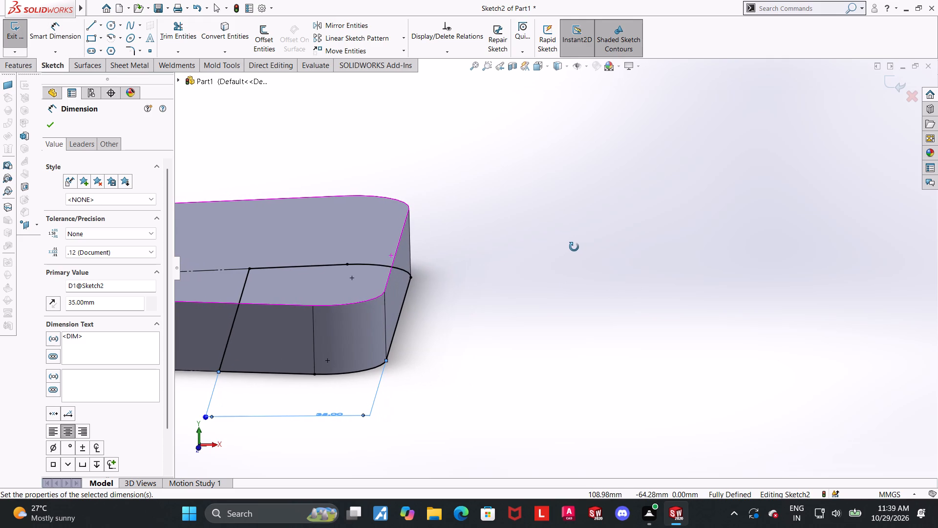
pyautogui.moveTo(574, 247); pyautogui.dragTo(573, 245, button='middle')
pyautogui.moveTo(514, 285); pyautogui.dragTo(555, 266, button='middle')
pyautogui.scroll(3, 548, 271)
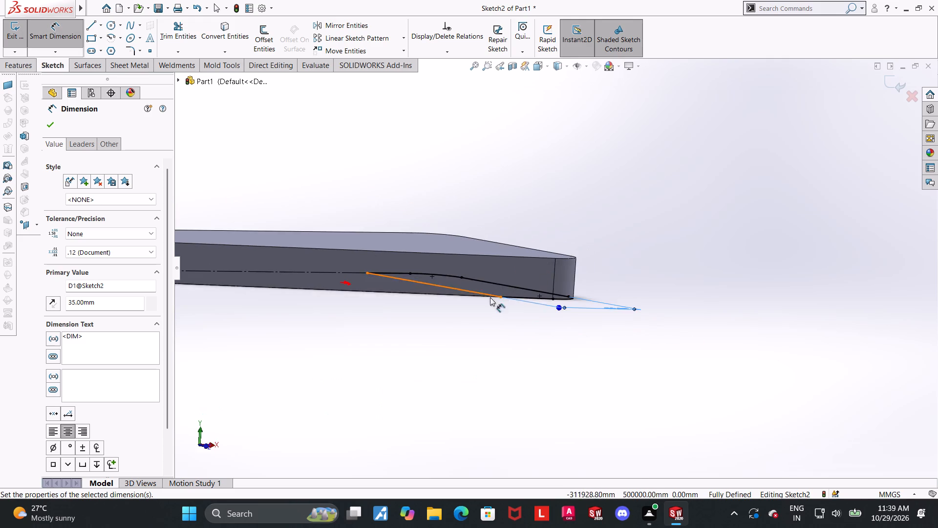
pyautogui.moveTo(481, 302); pyautogui.dragTo(441, 308, button='middle')
pyautogui.scroll(-3, 492, 260)
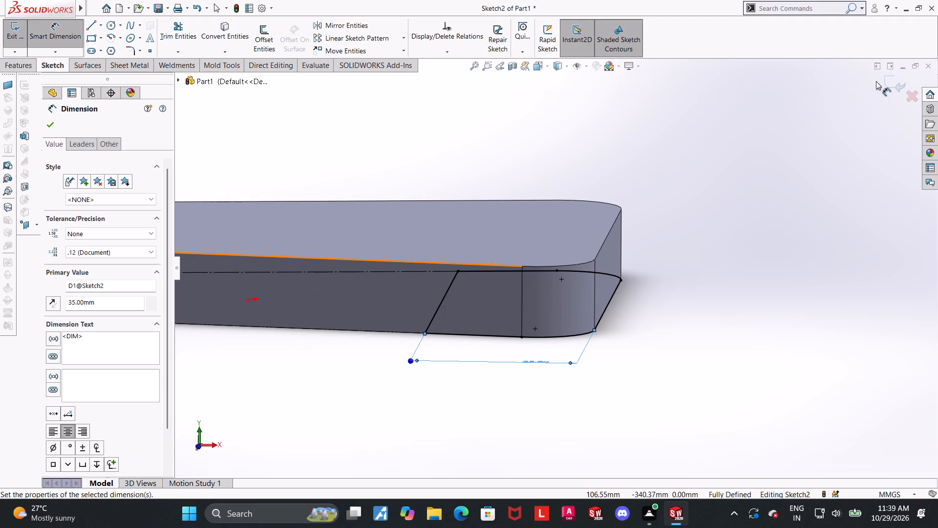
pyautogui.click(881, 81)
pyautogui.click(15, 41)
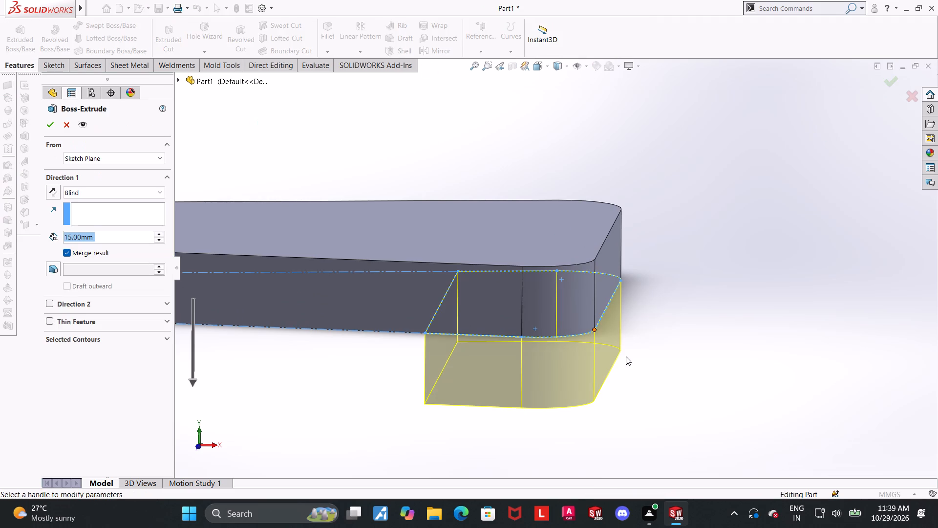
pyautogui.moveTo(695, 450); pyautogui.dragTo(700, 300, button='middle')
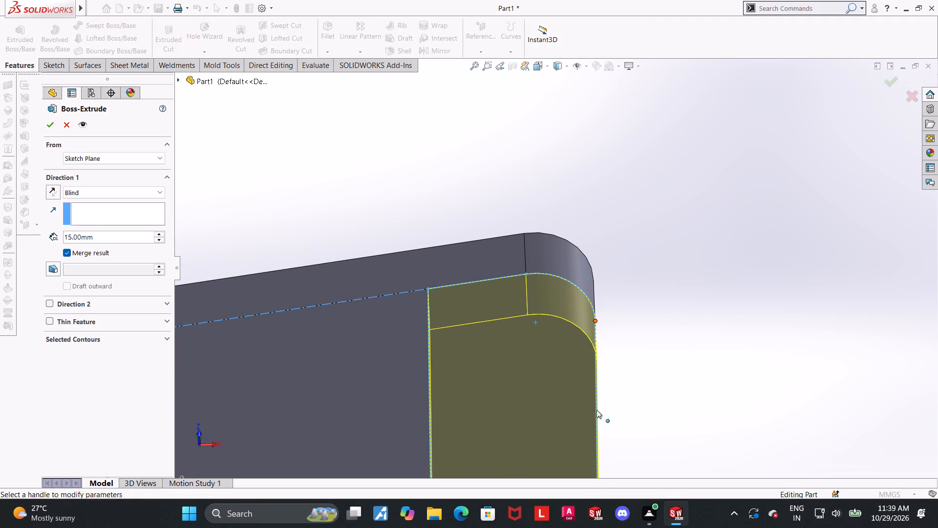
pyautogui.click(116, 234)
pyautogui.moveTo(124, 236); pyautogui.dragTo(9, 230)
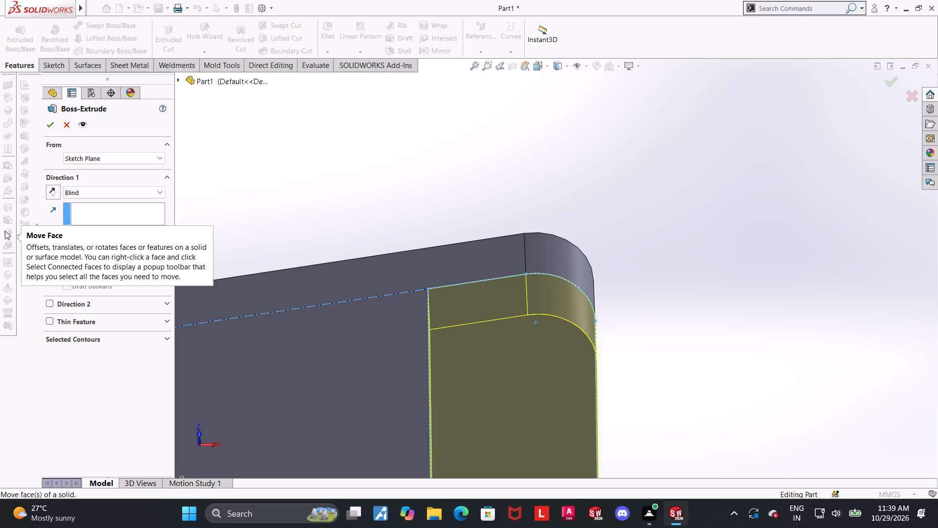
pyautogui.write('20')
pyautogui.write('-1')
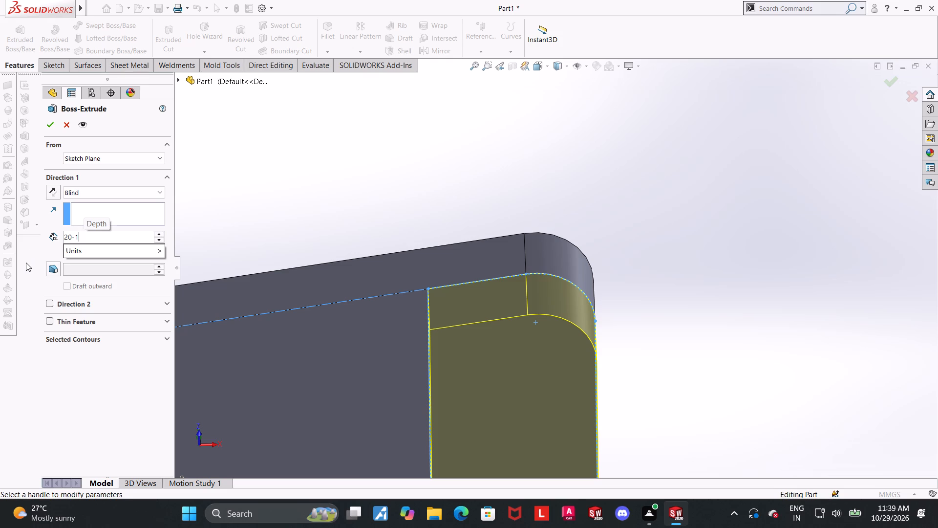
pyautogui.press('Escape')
# Extrude the wide-end profile 5 mm outward from the plate's bottom face as a blind boss merged with the plate.
pyautogui.scroll(2, 24, 259)
pyautogui.scroll(5, 82, 238)
pyautogui.scroll(4, 509, 375)
pyautogui.moveTo(631, 242); pyautogui.dragTo(648, 179, button='middle')
pyautogui.scroll(1, 648, 177)
pyautogui.moveTo(729, 303); pyautogui.dragTo(732, 285, button='middle')
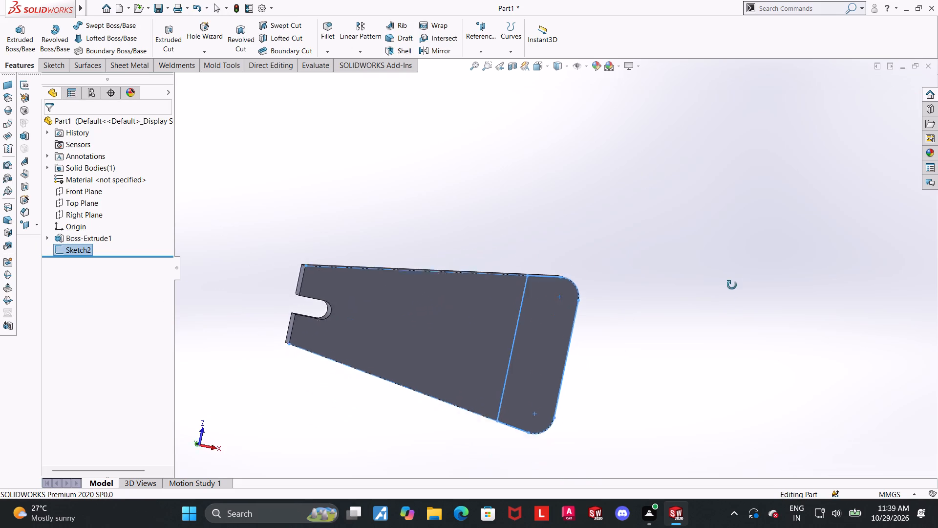
pyautogui.moveTo(732, 285); pyautogui.dragTo(724, 229, button='middle')
pyautogui.scroll(-3, 697, 372)
pyautogui.scroll(1, 475, 297)
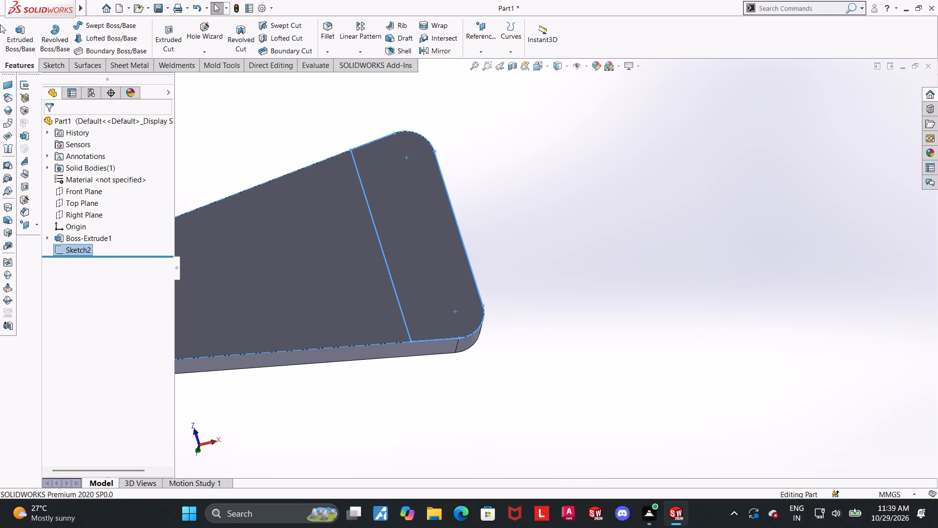
pyautogui.click(28, 51)
pyautogui.moveTo(569, 305); pyautogui.dragTo(579, 246, button='middle')
pyautogui.scroll(3, 561, 256)
pyautogui.scroll(-2, 241, 173)
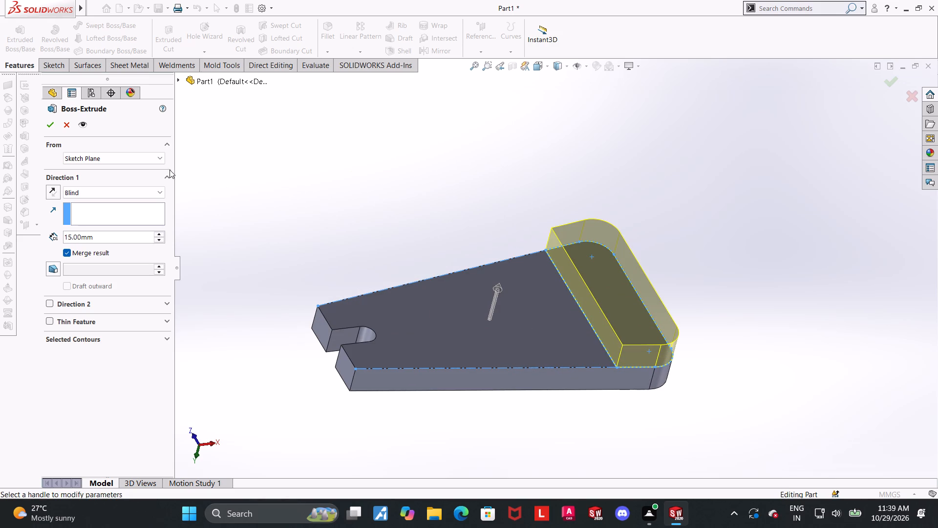
pyautogui.click(104, 192)
pyautogui.click(238, 193)
pyautogui.click(129, 236)
pyautogui.moveTo(171, 239); pyautogui.dragTo(96, 241)
pyautogui.moveTo(126, 243); pyautogui.dragTo(96, 239)
pyautogui.moveTo(97, 238); pyautogui.dragTo(6, 242)
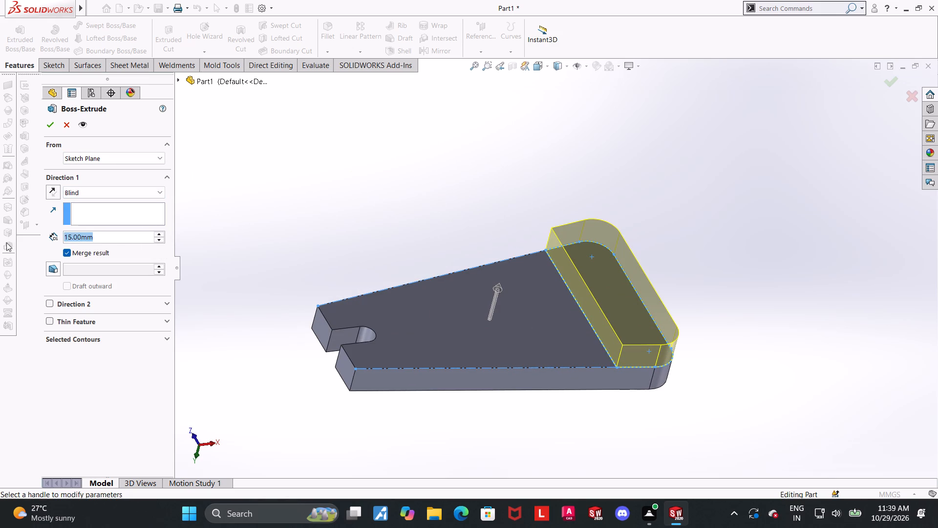
pyautogui.moveTo(6, 242); pyautogui.dragTo(0, 242)
pyautogui.write('20-')
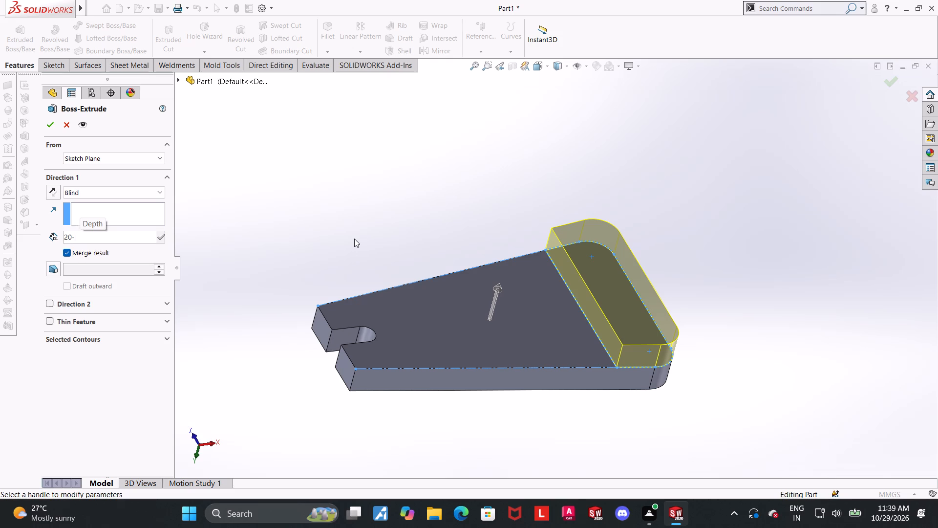
pyautogui.press('4')
pyautogui.press('BackSpace')
pyautogui.press('5')
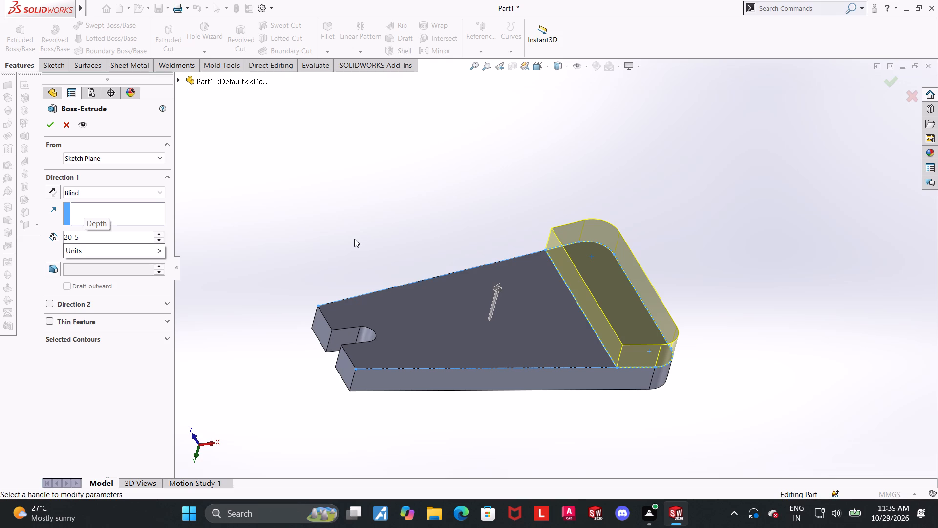
pyautogui.press('BackSpace')
pyautogui.press('BackSpace')
pyautogui.press('BackSpace')
pyautogui.press('BackSpace')
pyautogui.press('BackSpace')
pyautogui.press('BackSpace')
pyautogui.press('BackSpace')
pyautogui.press('BackSpace')
pyautogui.press('BackSpace')
pyautogui.press('5')
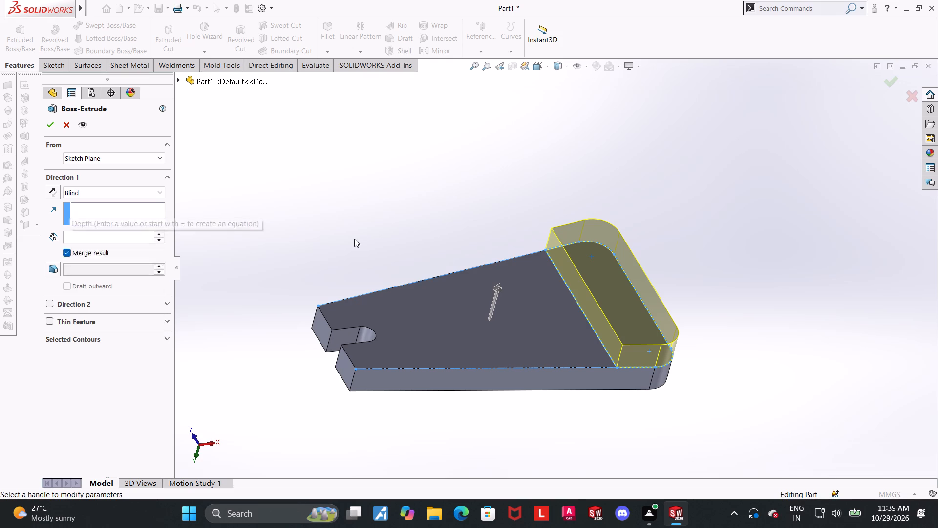
pyautogui.press('Return')
pyautogui.click(49, 127)
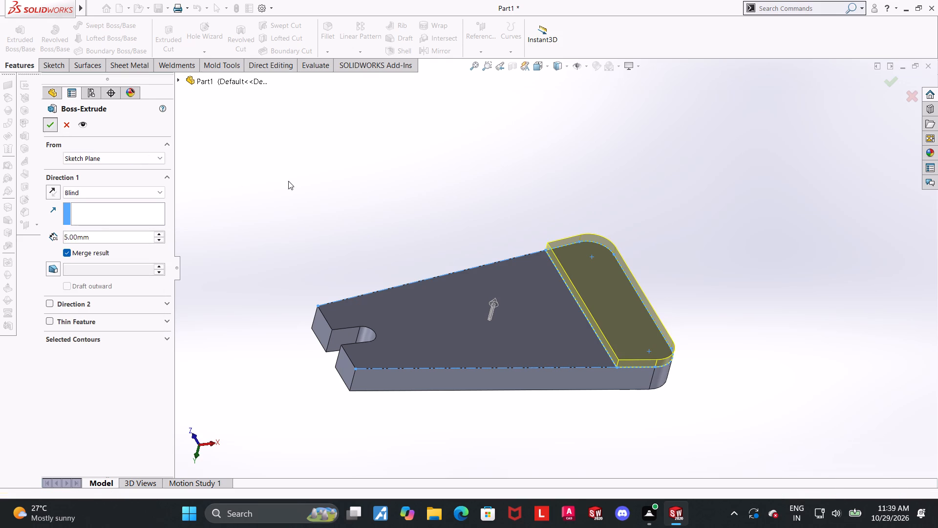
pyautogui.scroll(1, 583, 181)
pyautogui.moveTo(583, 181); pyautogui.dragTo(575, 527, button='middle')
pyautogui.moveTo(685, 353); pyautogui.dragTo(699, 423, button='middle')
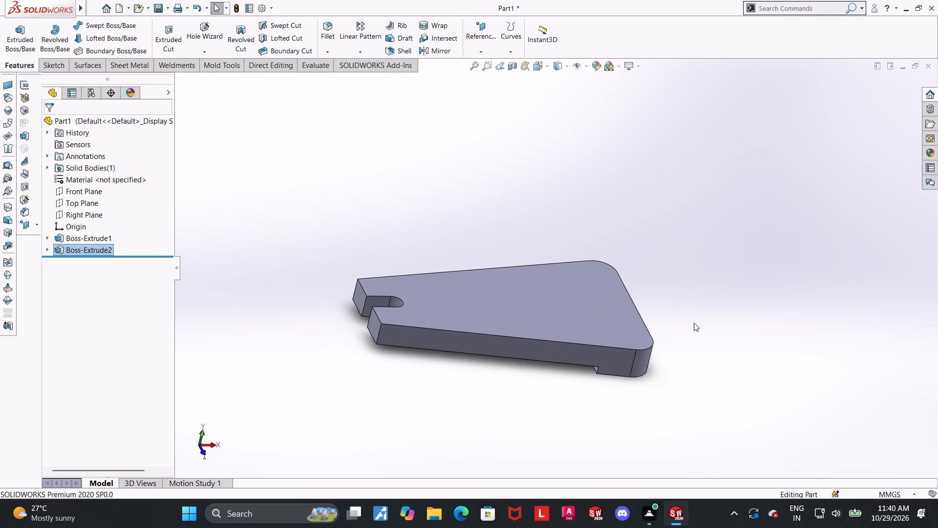
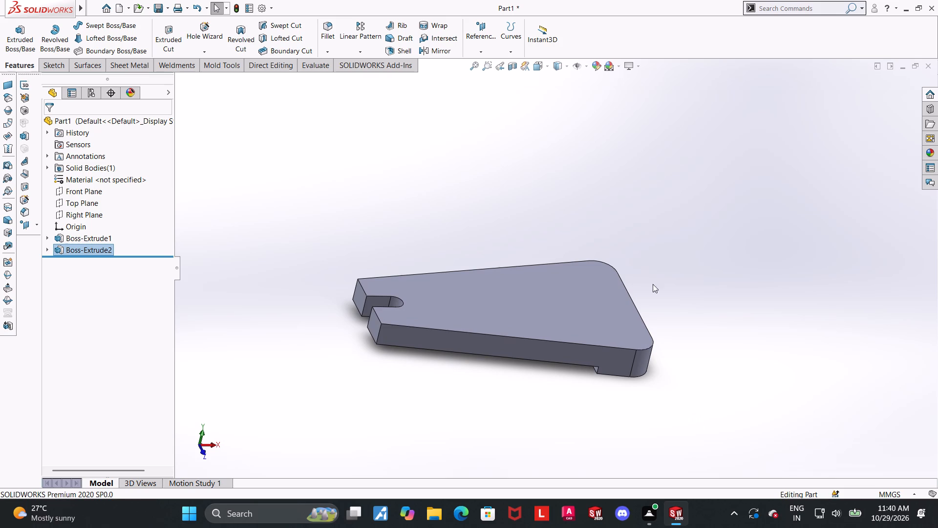
# Examine the slotted tapered plate and its underside wide-end pad from several angles and in an isometric view facing the slot.
pyautogui.scroll(2, 658, 360)
pyautogui.moveTo(673, 426); pyautogui.dragTo(700, 405, button='middle')
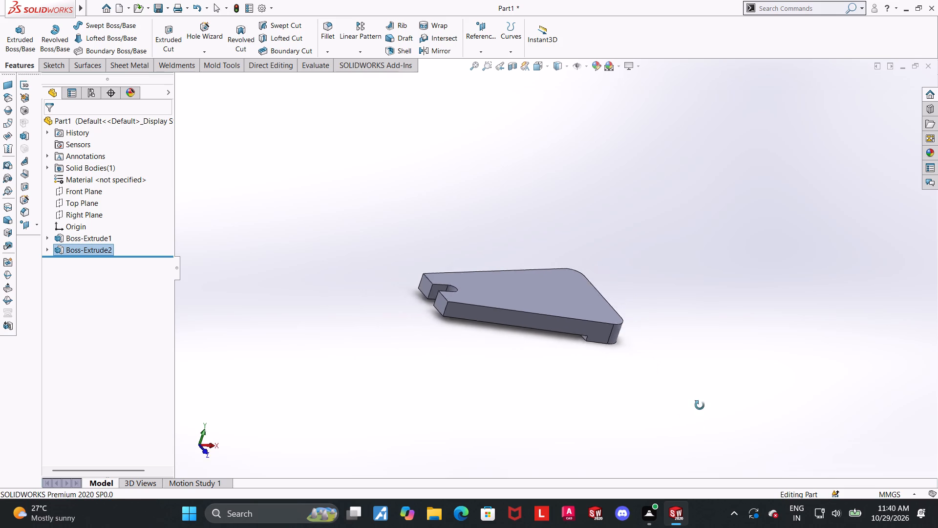
pyautogui.moveTo(700, 405); pyautogui.dragTo(838, 431, button='middle')
pyautogui.moveTo(658, 277); pyautogui.dragTo(662, 331, button='middle')
pyautogui.click(533, 71)
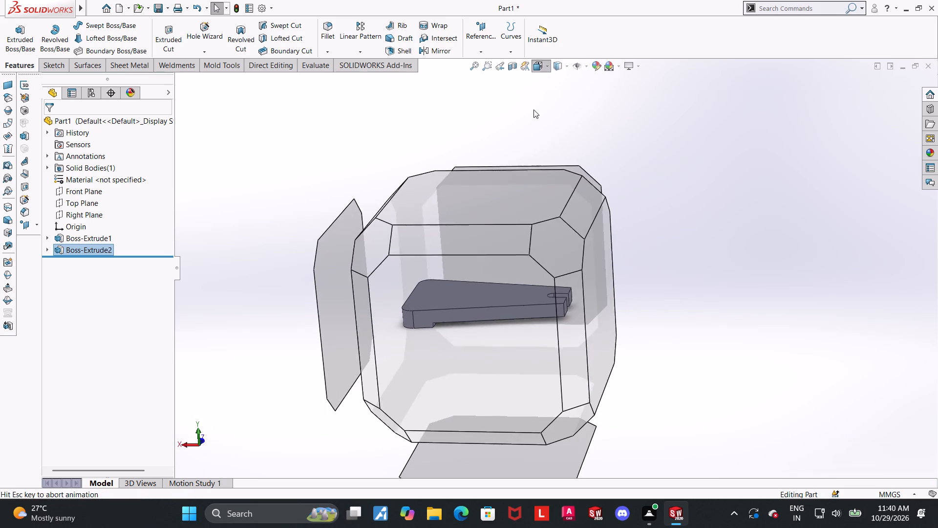
pyautogui.click(489, 287)
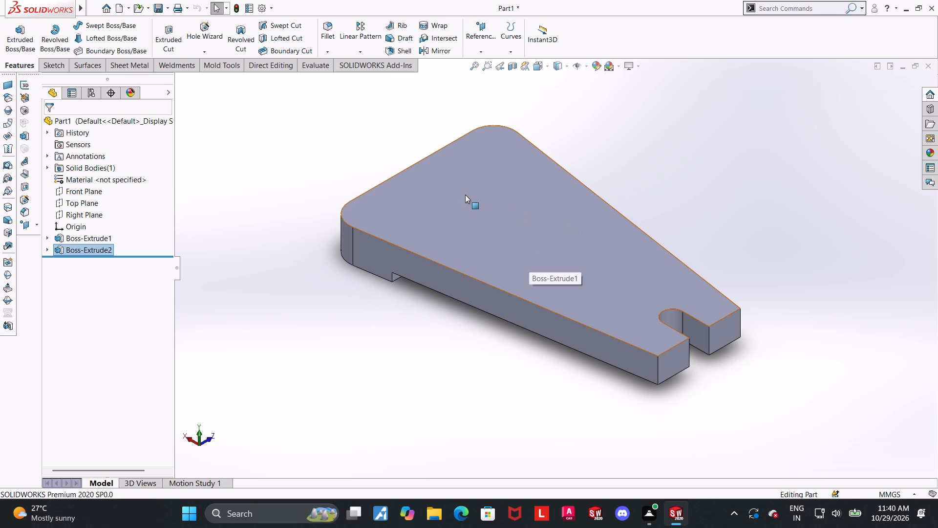
pyautogui.scroll(2, 452, 187)
pyautogui.scroll(-1, 556, 217)
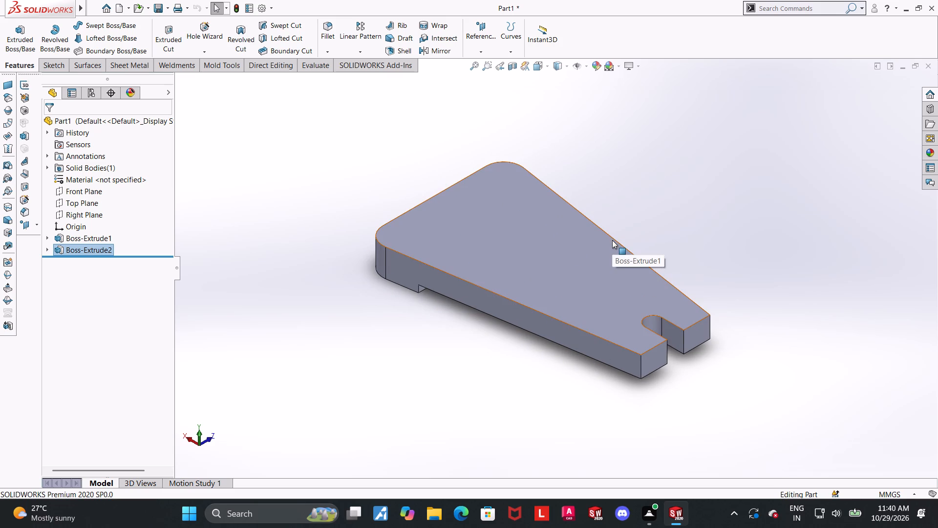
pyautogui.scroll(1, 578, 239)
pyautogui.scroll(-1, 559, 228)
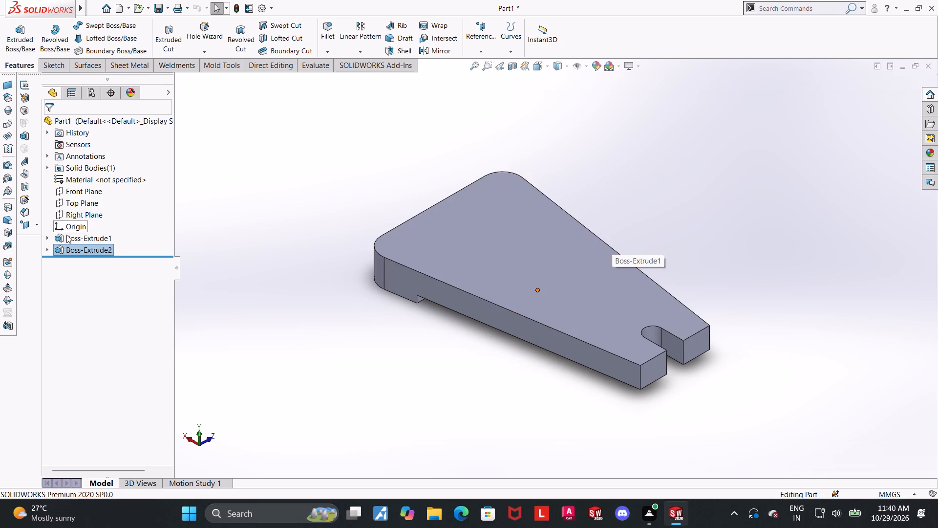
# Open the tapered plate's base extrusion, Boss-Extrude1, for editing.
pyautogui.click(66, 235)
pyautogui.click(76, 203)
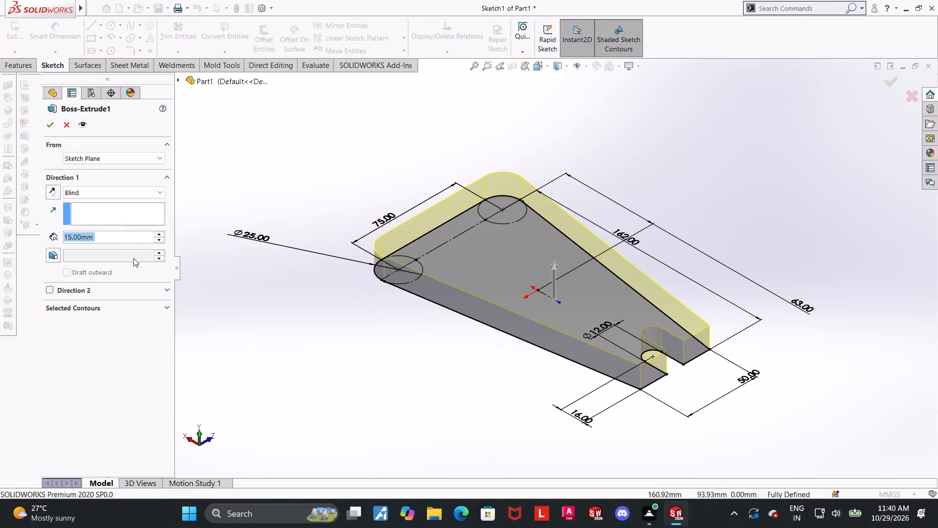
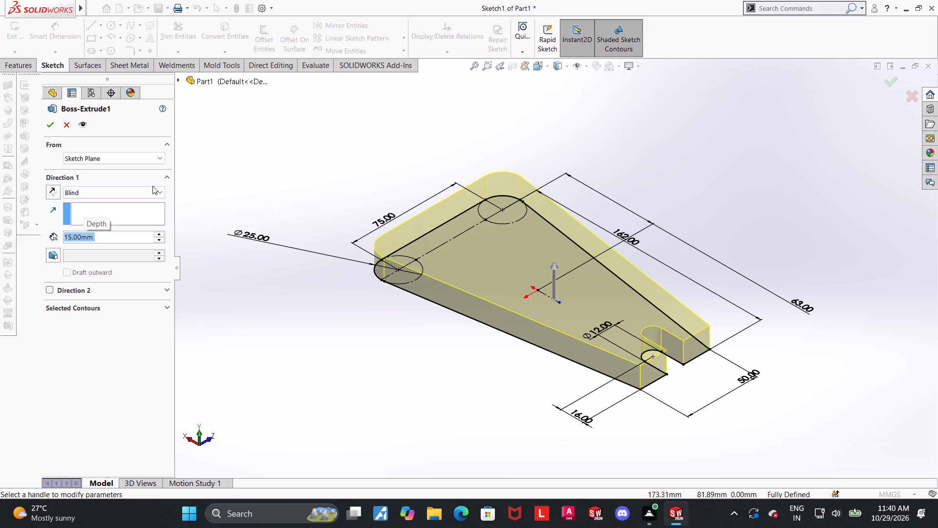
# Select the Direction 1 blind depth value of the tapered plate's base extrusion for editing.
pyautogui.click(314, 329)
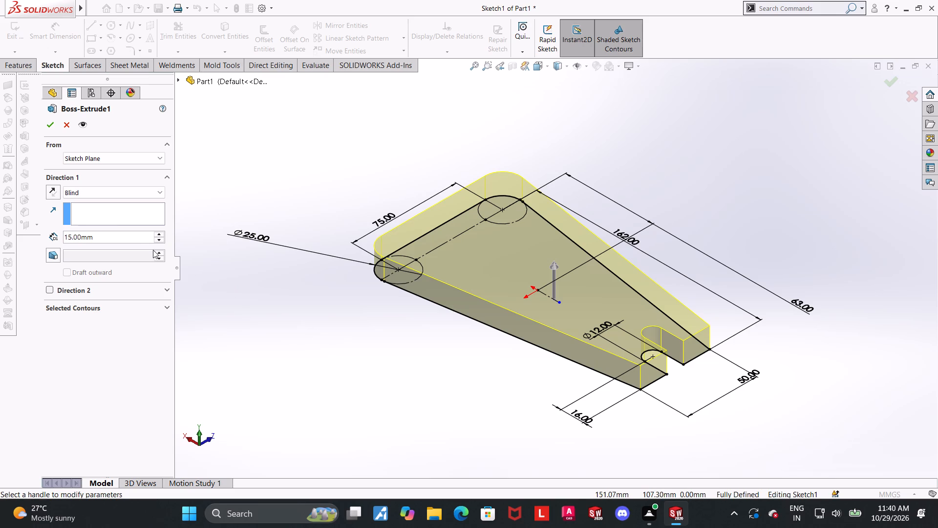
pyautogui.click(137, 233)
pyautogui.moveTo(140, 235); pyautogui.dragTo(0, 216)
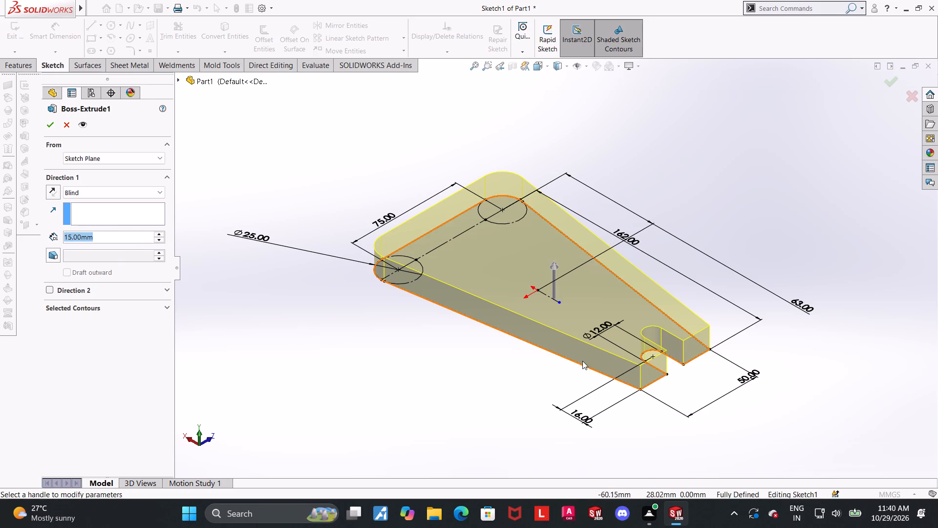
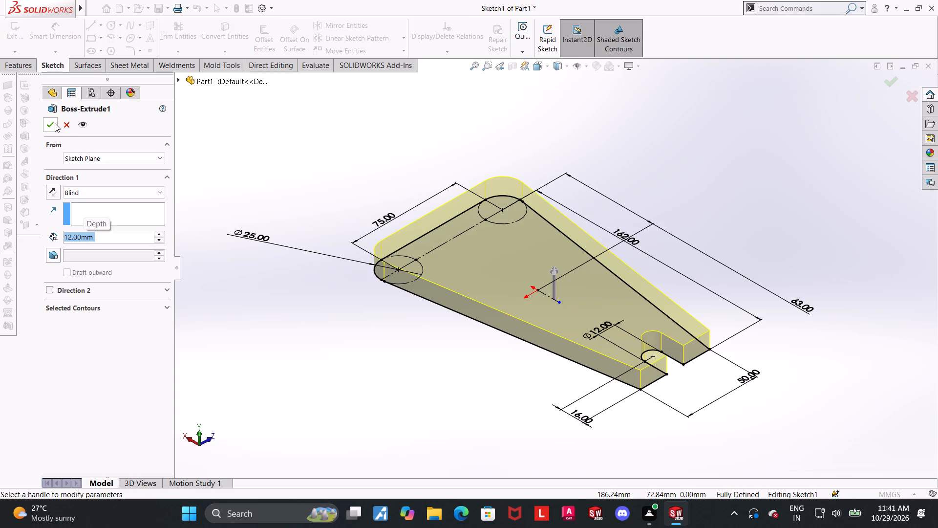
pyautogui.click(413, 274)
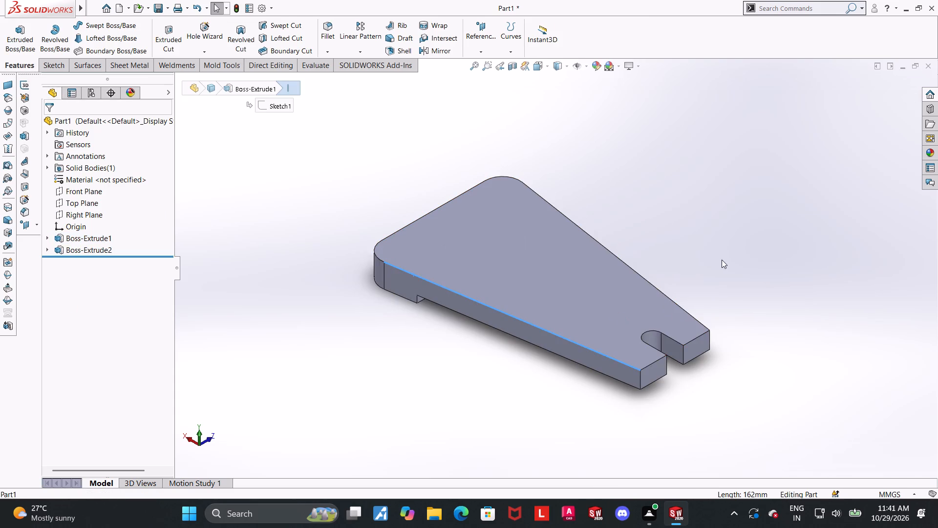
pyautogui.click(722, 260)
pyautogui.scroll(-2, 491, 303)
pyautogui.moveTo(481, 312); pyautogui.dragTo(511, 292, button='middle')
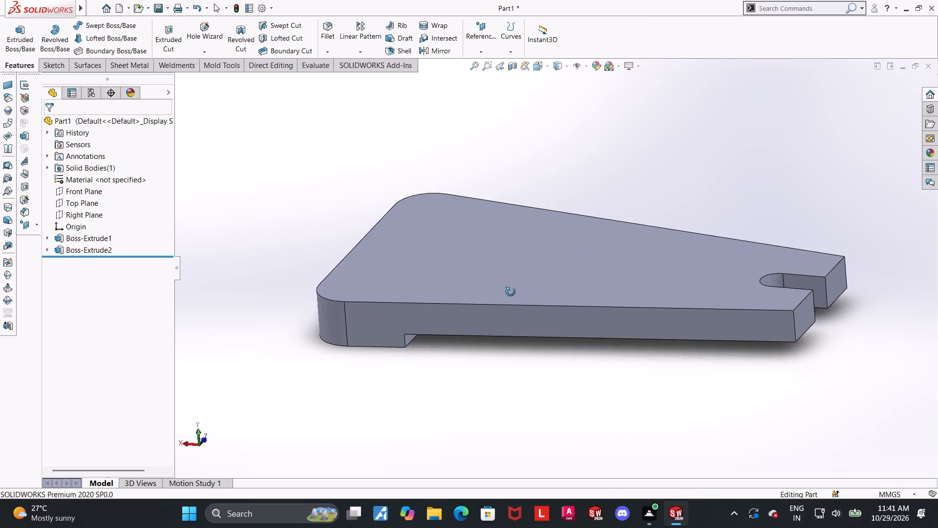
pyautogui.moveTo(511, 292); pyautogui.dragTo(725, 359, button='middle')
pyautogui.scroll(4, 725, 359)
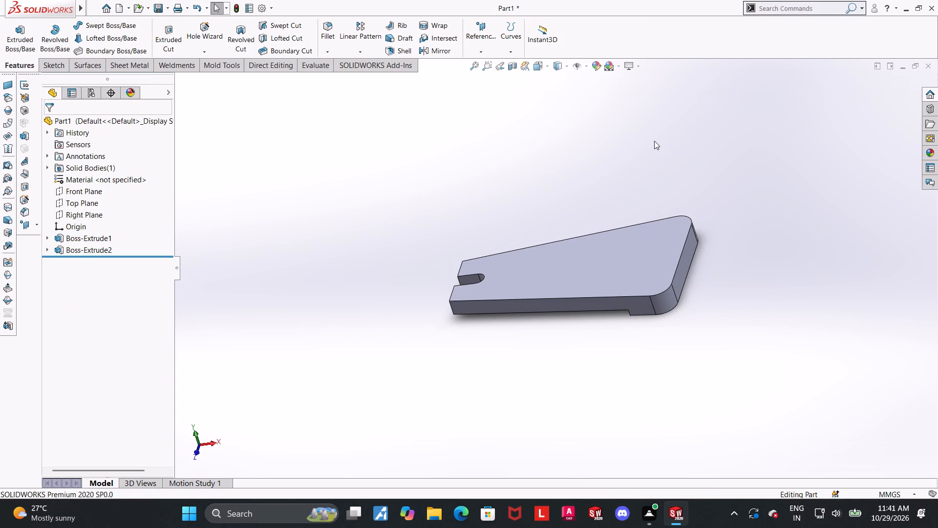
# Start a new sketch on the tapered plate's top face and view it normal to the sketch plane.
pyautogui.hotkey('ctrl', '7')
pyautogui.click(848, 311)
pyautogui.scroll(-1, 666, 374)
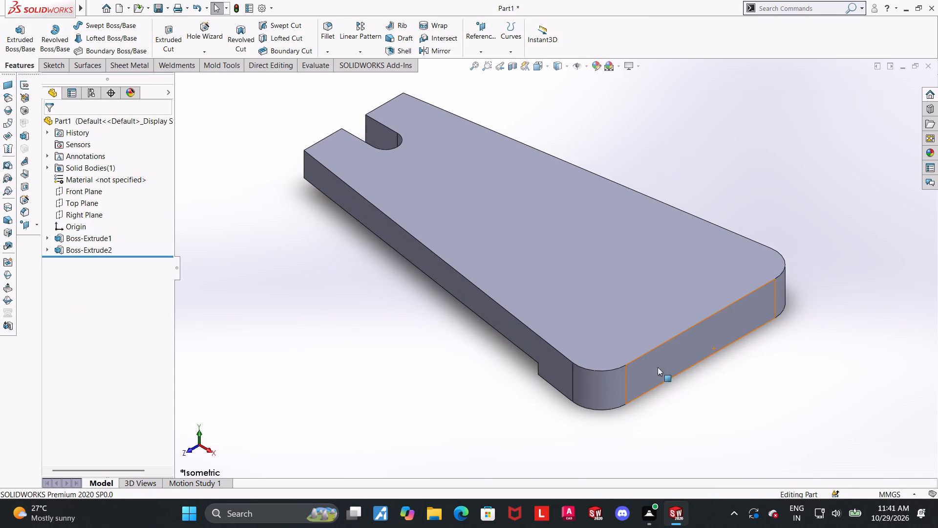
pyautogui.click(622, 316)
pyautogui.click(663, 288)
pyautogui.click(93, 262)
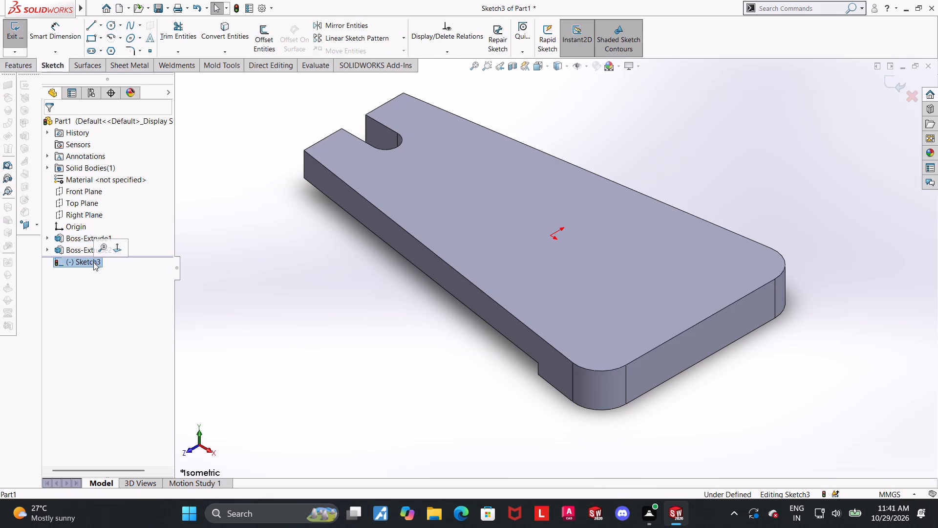
pyautogui.click(113, 249)
# Sketch a circle about 38 mm in diameter near the rounded wide-end corner on the plate's +Z side.
pyautogui.scroll(2, 494, 226)
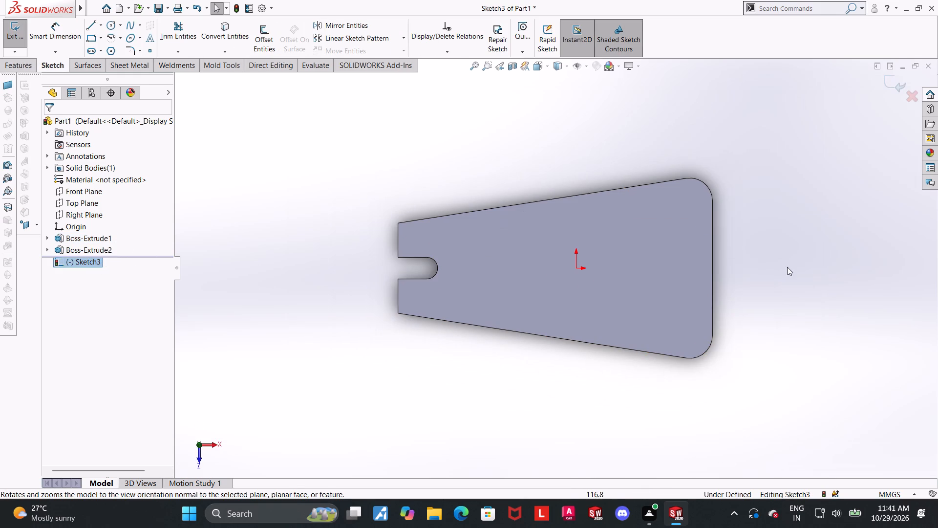
pyautogui.scroll(-1, 770, 259)
pyautogui.click(109, 22)
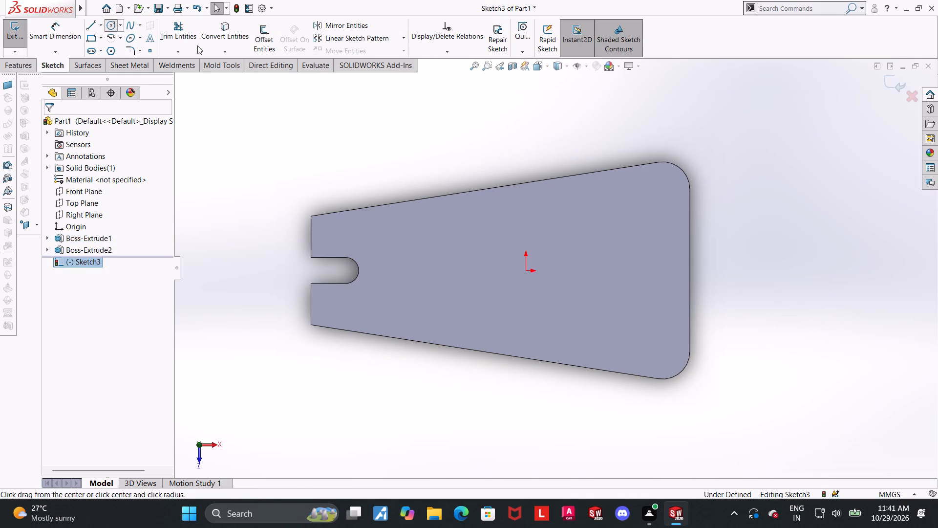
pyautogui.click(657, 339)
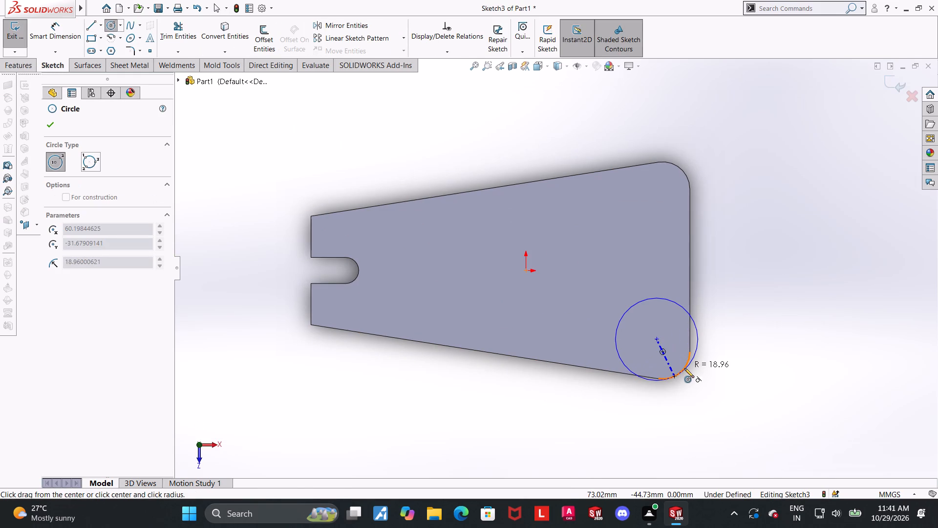
pyautogui.click(684, 368)
pyautogui.press('Escape')
pyautogui.press('Escape')
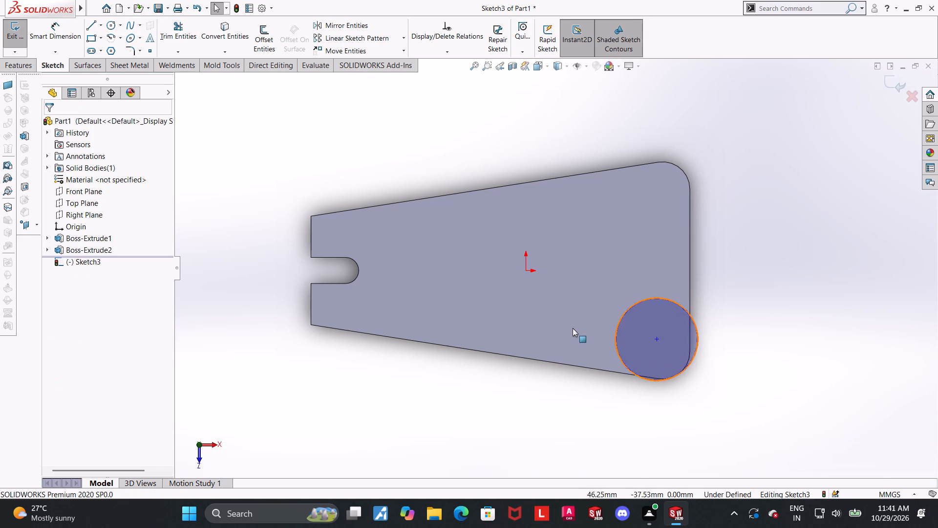
# Dimension the diameter of the circle at the plate's wide-end corner.
pyautogui.click(66, 35)
pyautogui.click(678, 302)
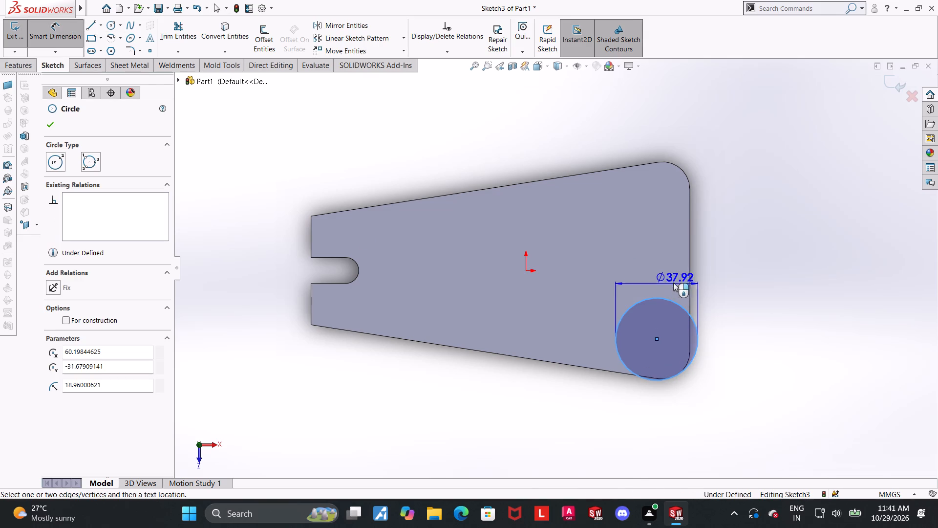
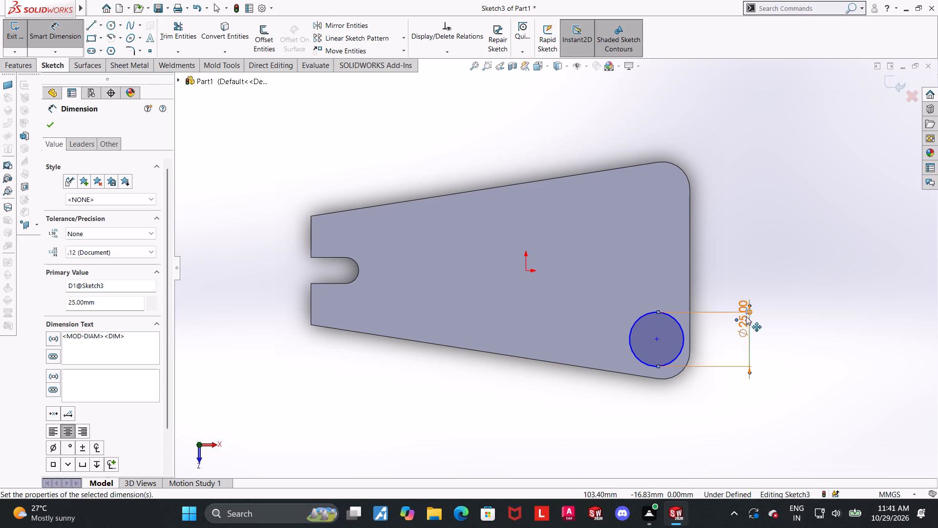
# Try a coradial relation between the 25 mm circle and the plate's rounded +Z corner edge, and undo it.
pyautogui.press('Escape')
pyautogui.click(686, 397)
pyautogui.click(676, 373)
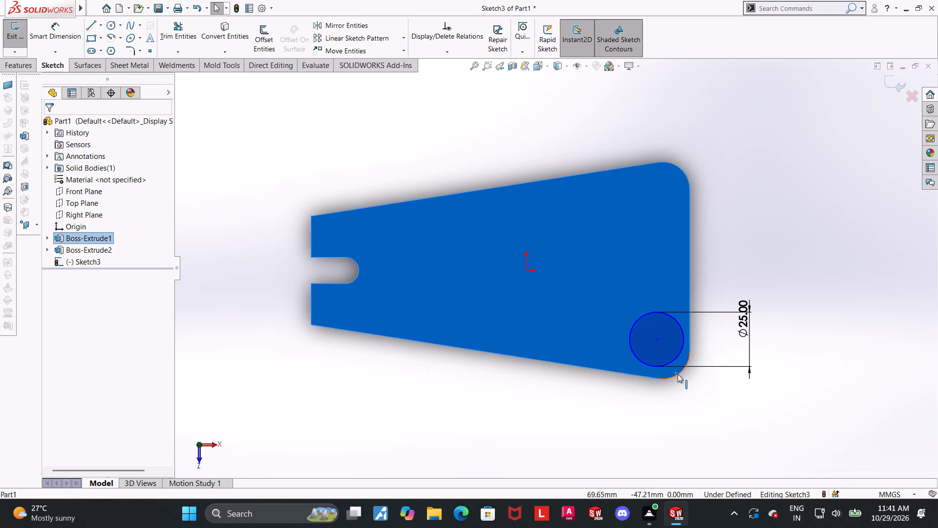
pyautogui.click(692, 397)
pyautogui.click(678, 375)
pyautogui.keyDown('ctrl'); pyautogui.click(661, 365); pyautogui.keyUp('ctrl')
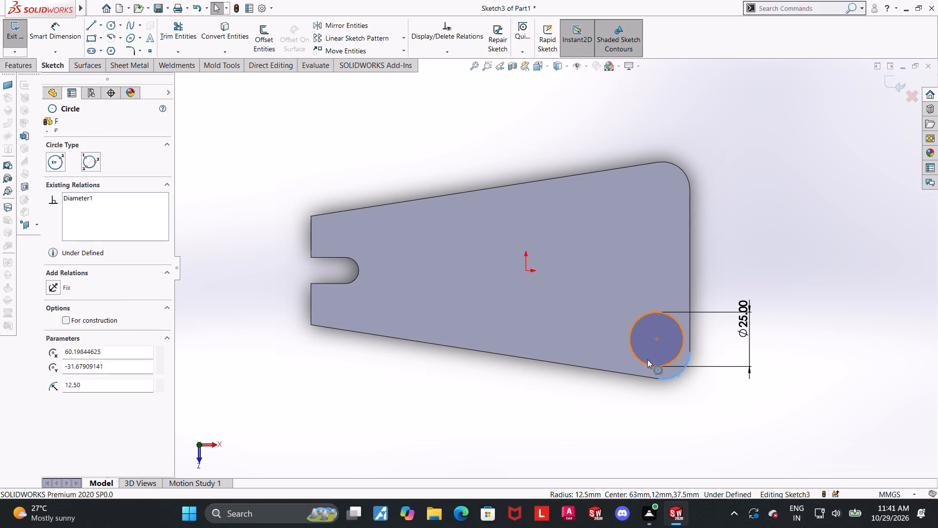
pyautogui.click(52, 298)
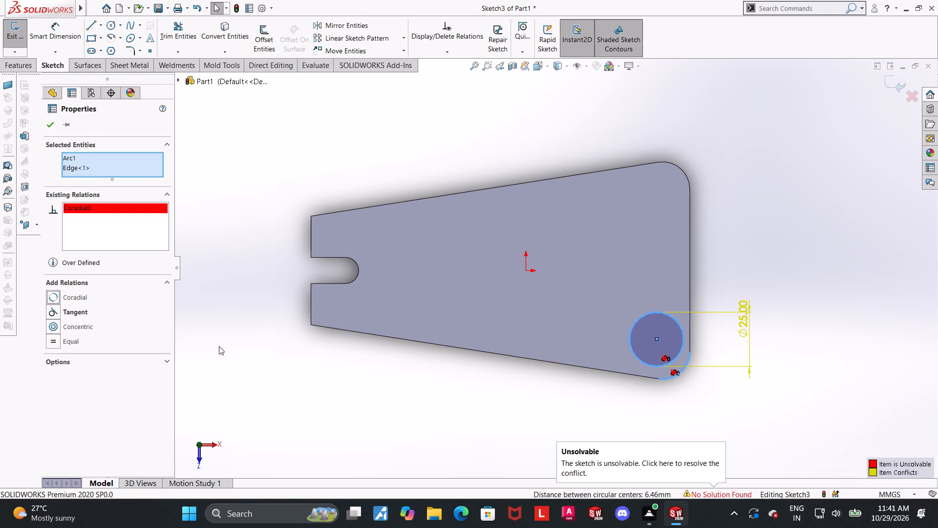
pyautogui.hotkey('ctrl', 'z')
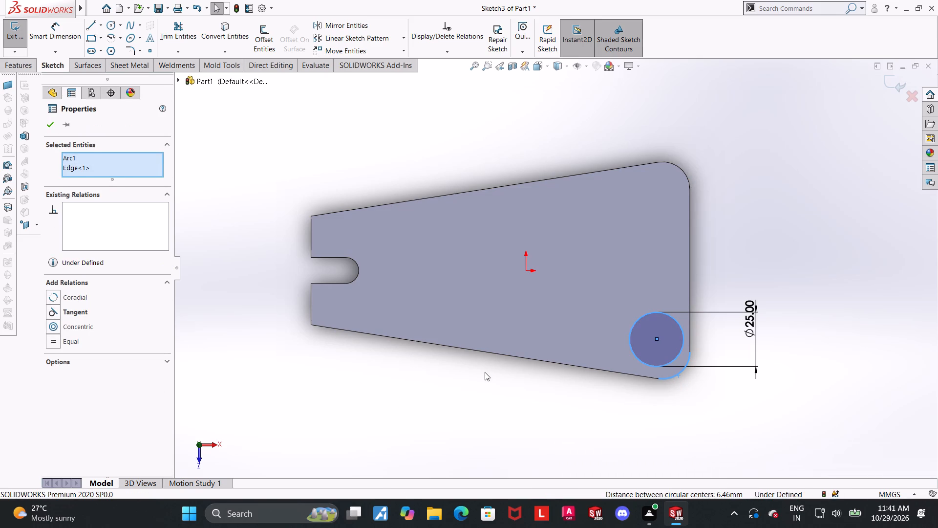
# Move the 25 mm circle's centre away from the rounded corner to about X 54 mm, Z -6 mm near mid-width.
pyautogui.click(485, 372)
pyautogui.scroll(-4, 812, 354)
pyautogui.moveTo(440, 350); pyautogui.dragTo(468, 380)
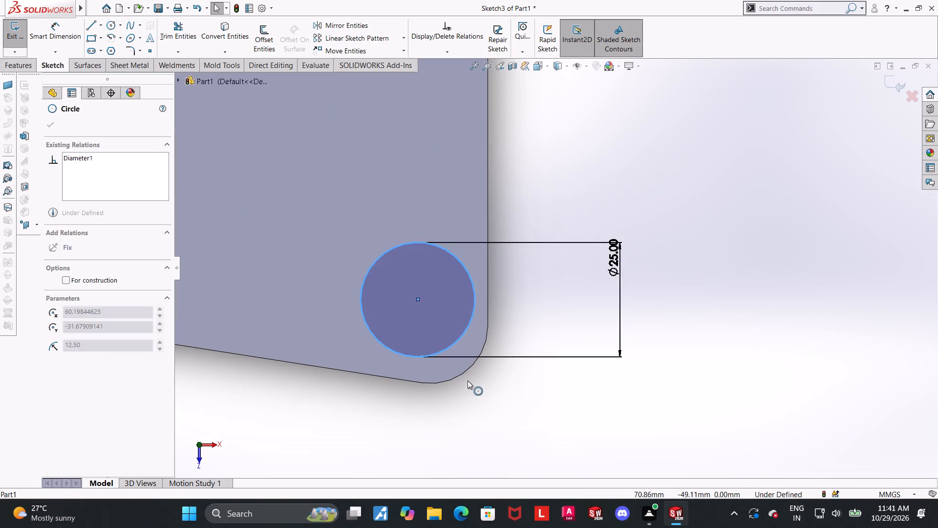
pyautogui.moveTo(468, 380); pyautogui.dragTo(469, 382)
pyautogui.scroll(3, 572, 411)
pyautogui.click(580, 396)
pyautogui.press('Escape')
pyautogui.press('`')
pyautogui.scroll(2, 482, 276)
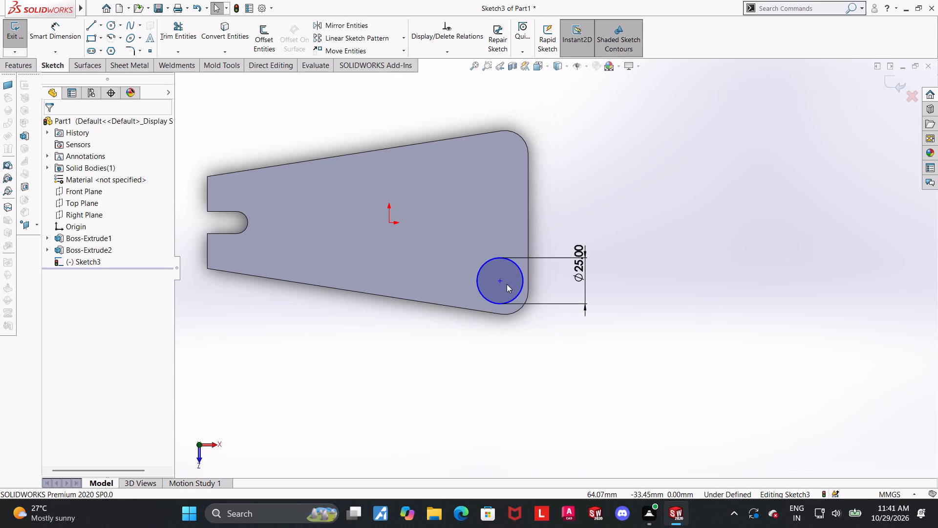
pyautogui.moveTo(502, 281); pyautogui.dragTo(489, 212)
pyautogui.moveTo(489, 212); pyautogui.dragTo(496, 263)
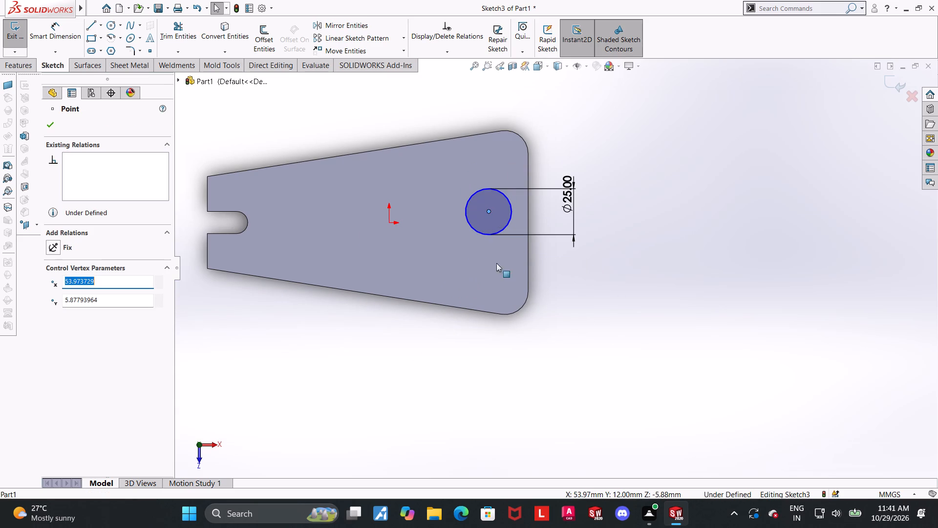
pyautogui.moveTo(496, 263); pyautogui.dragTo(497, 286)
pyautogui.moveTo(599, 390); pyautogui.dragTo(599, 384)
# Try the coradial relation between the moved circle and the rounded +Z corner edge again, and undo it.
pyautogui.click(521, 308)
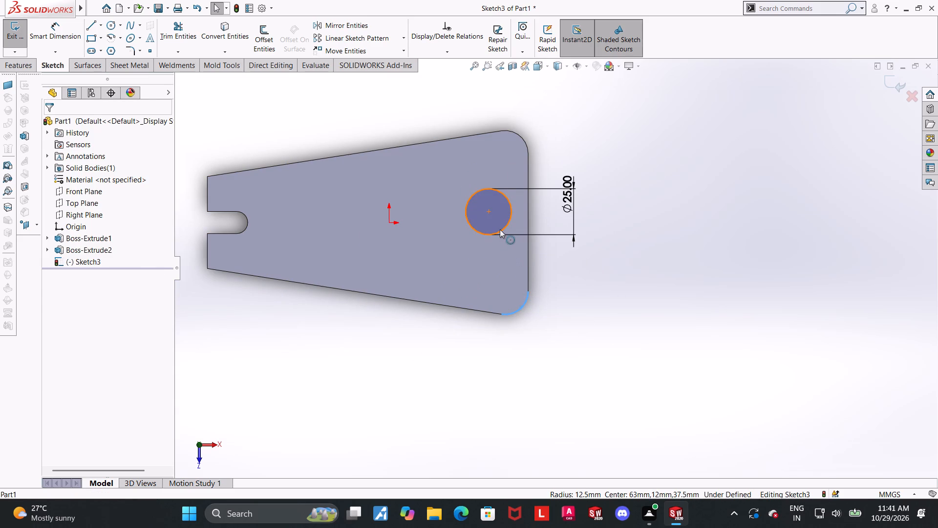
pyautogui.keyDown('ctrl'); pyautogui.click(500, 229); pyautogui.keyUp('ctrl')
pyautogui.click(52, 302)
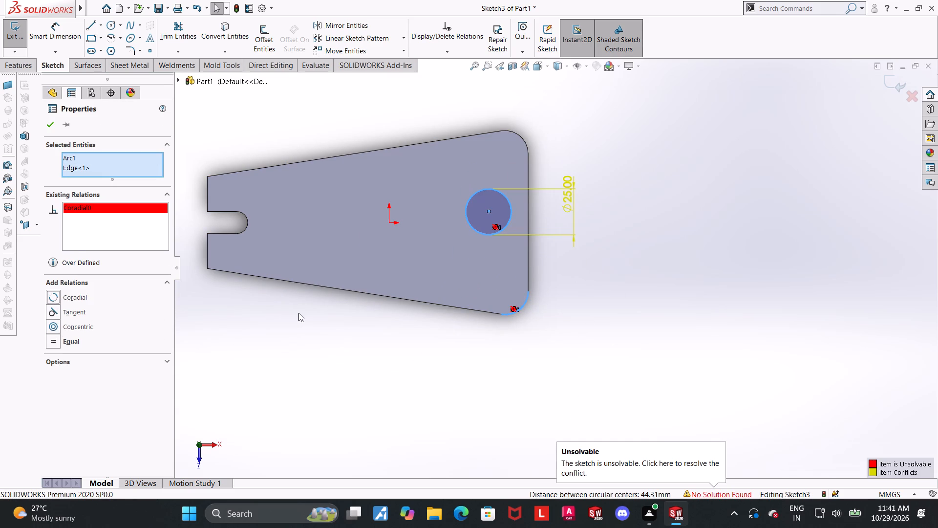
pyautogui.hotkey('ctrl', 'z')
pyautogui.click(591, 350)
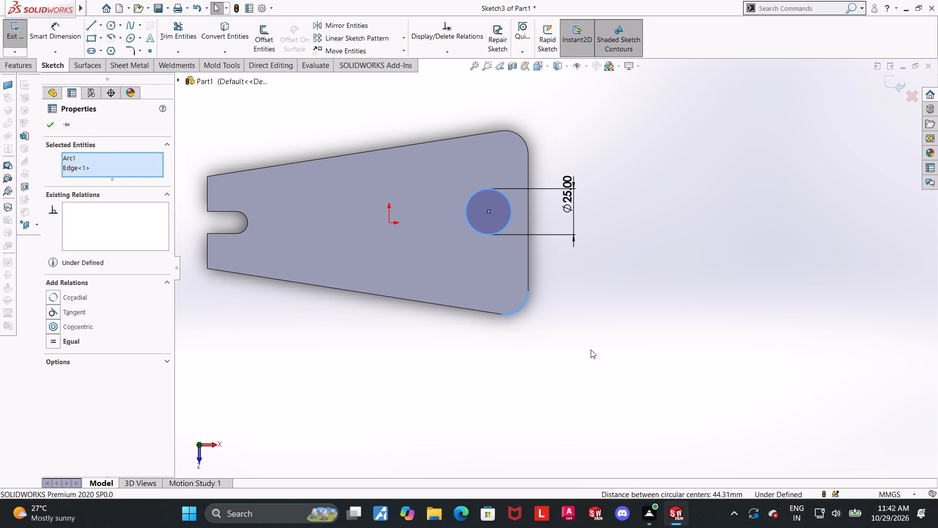
# Make the 25 mm circle concentric with the rounded +Z corner edge at the plate's wide end.
pyautogui.click(505, 230)
pyautogui.keyDown('ctrl'); pyautogui.click(521, 308); pyautogui.keyUp('ctrl')
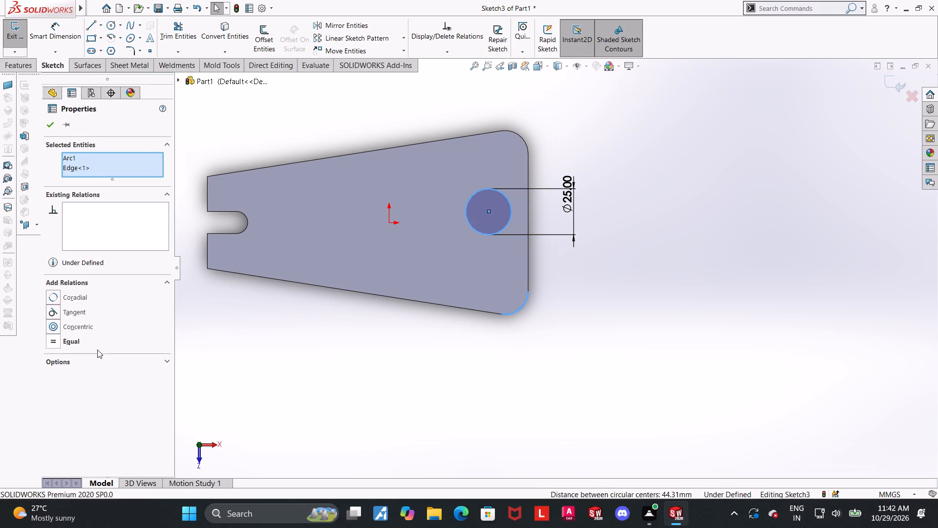
pyautogui.click(56, 326)
pyautogui.click(638, 366)
pyautogui.scroll(-3, 494, 252)
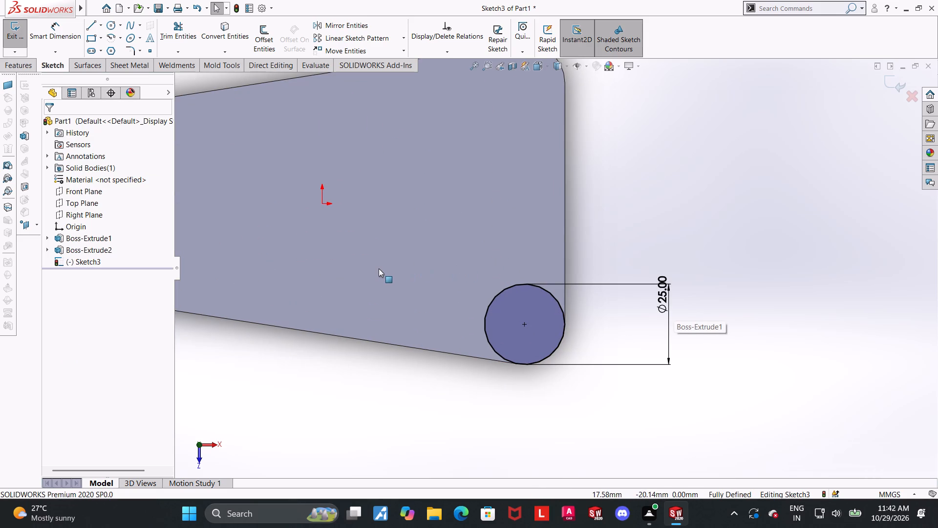
# Exit the circle sketch and start a Boss-Extrude of it from the plate's top face.
pyautogui.moveTo(616, 394); pyautogui.dragTo(612, 272, button='middle')
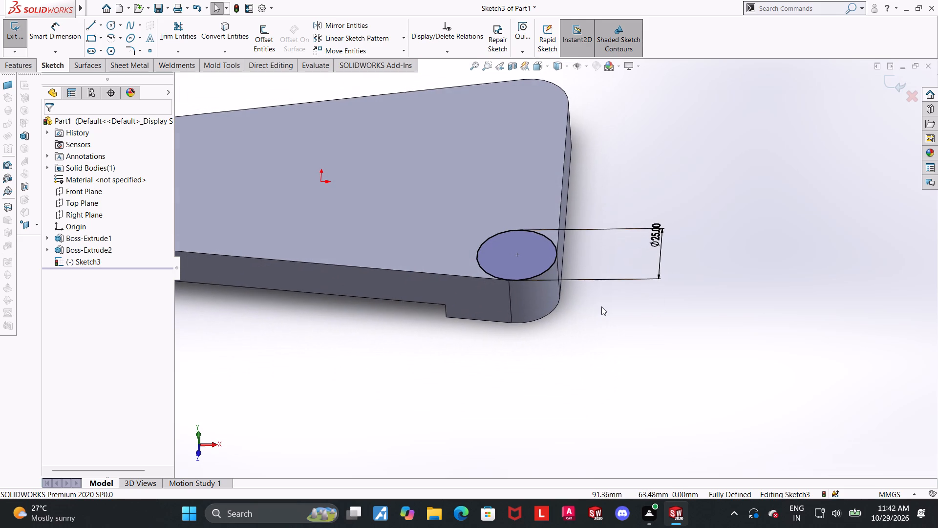
pyautogui.moveTo(609, 328); pyautogui.dragTo(611, 322, button='middle')
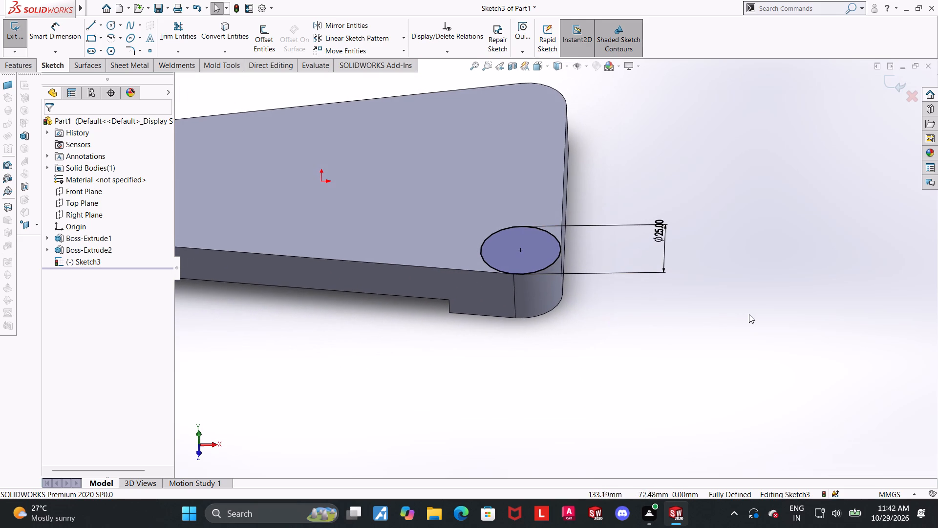
pyautogui.scroll(1, 774, 309)
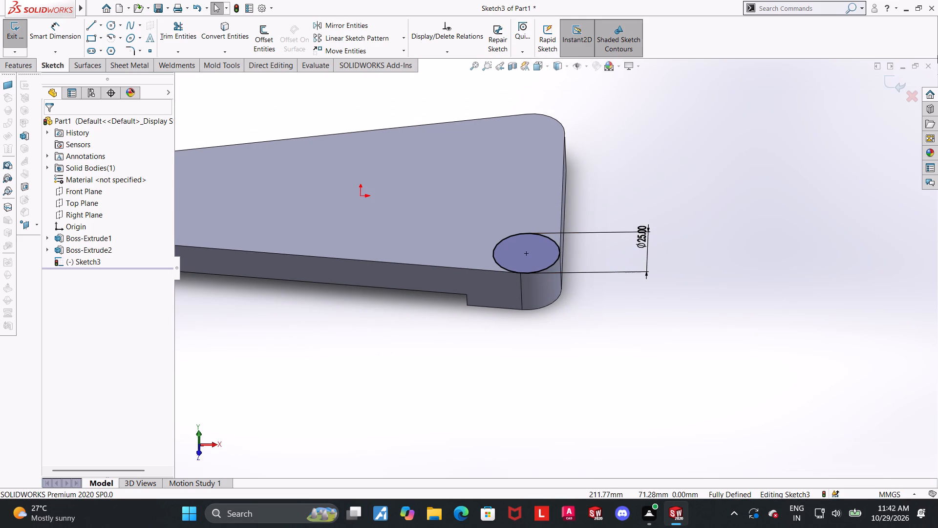
pyautogui.scroll(-1, 657, 147)
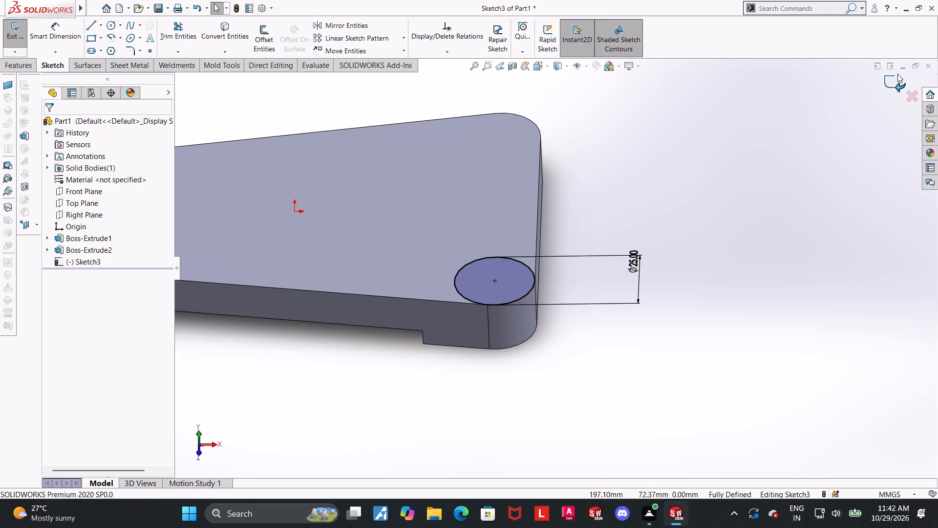
pyautogui.click(896, 80)
pyautogui.click(7, 35)
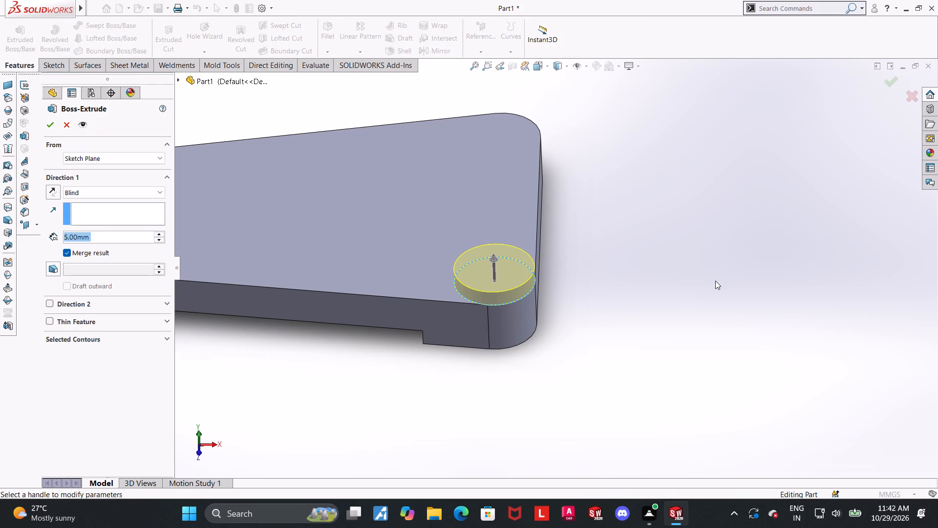
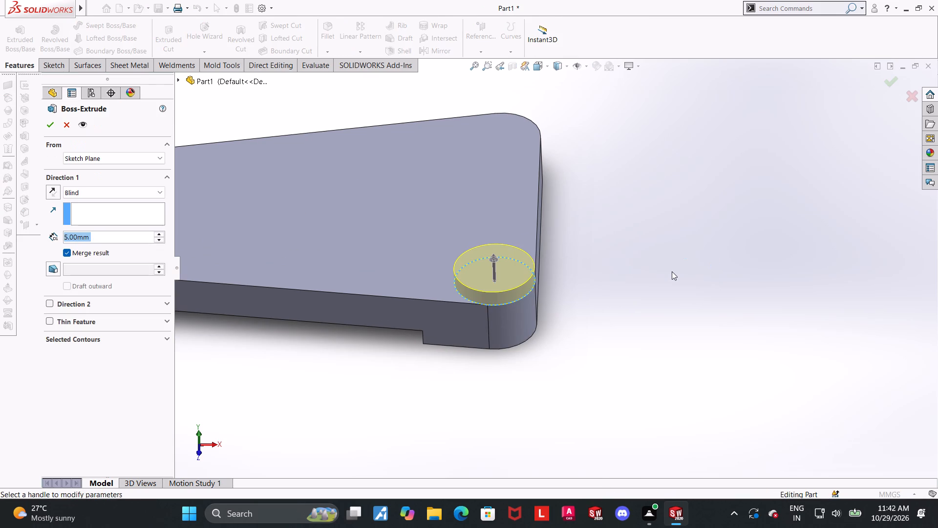
# Set the boss extrusion's blind depth to 3 mm and complete it with the result merged into the plate.
pyautogui.press('3')
pyautogui.press('Return')
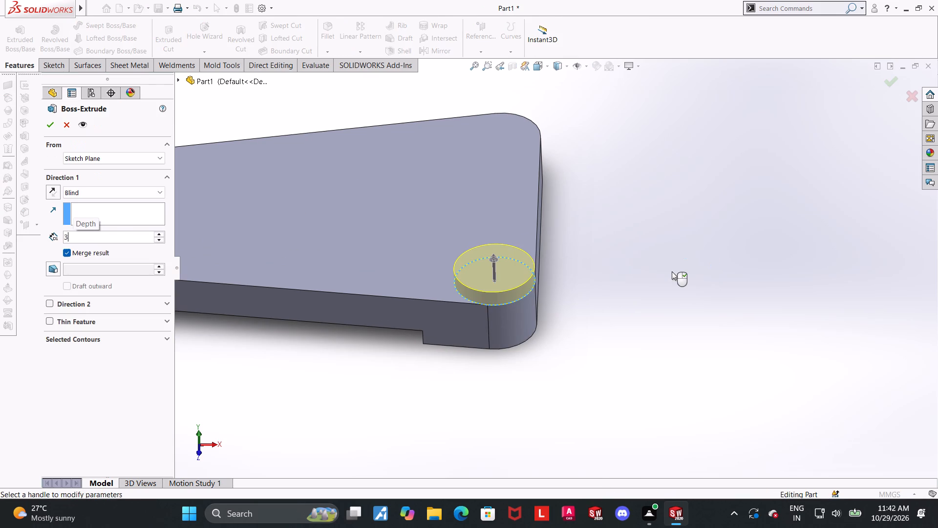
pyautogui.click(54, 122)
pyautogui.click(789, 304)
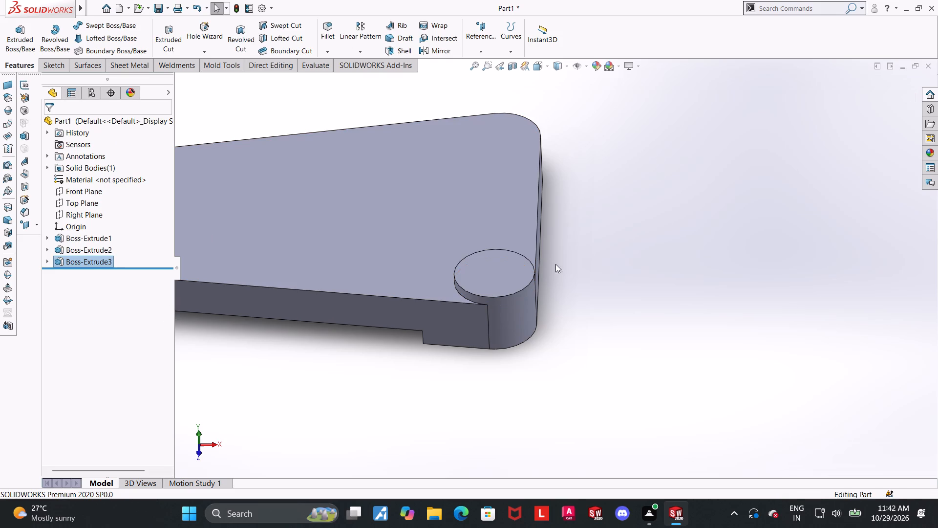
# Fillet the edge where the circular boss meets the plate's top face with a 3 mm radius.
pyautogui.scroll(-3, 506, 257)
pyautogui.moveTo(492, 265); pyautogui.dragTo(507, 228, button='middle')
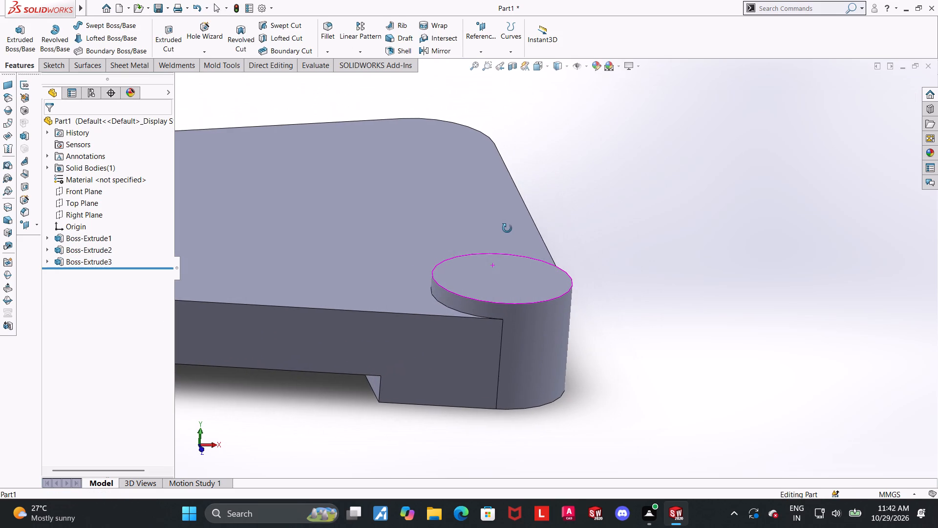
pyautogui.moveTo(507, 228); pyautogui.dragTo(584, 223, button='middle')
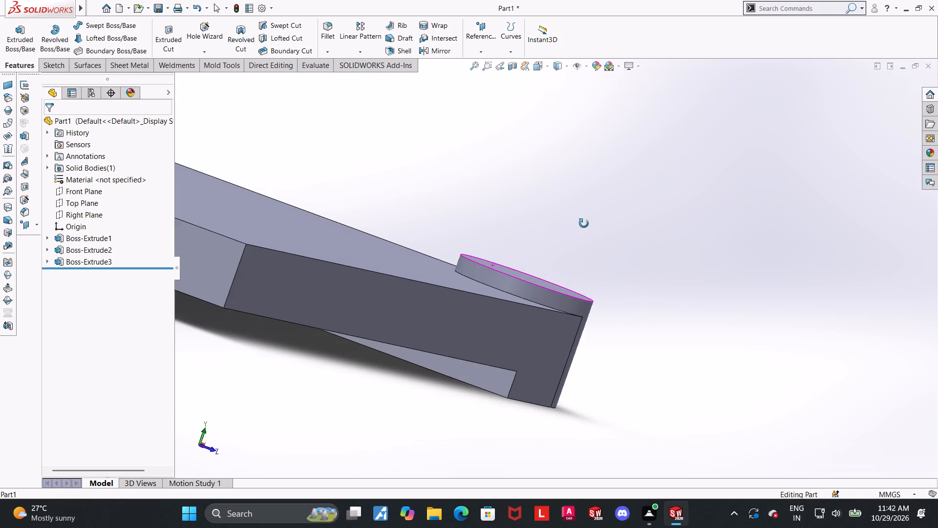
pyautogui.moveTo(584, 223); pyautogui.dragTo(580, 235, button='middle')
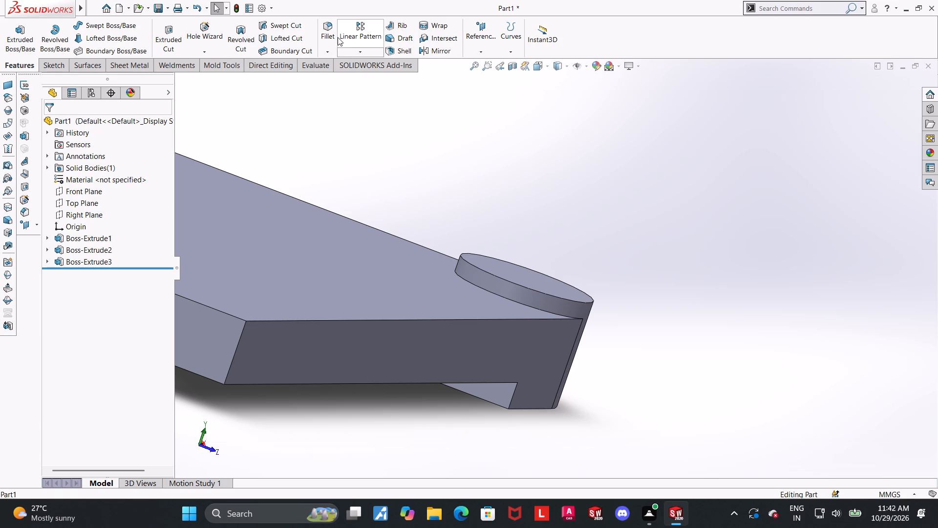
pyautogui.click(324, 37)
pyautogui.click(470, 282)
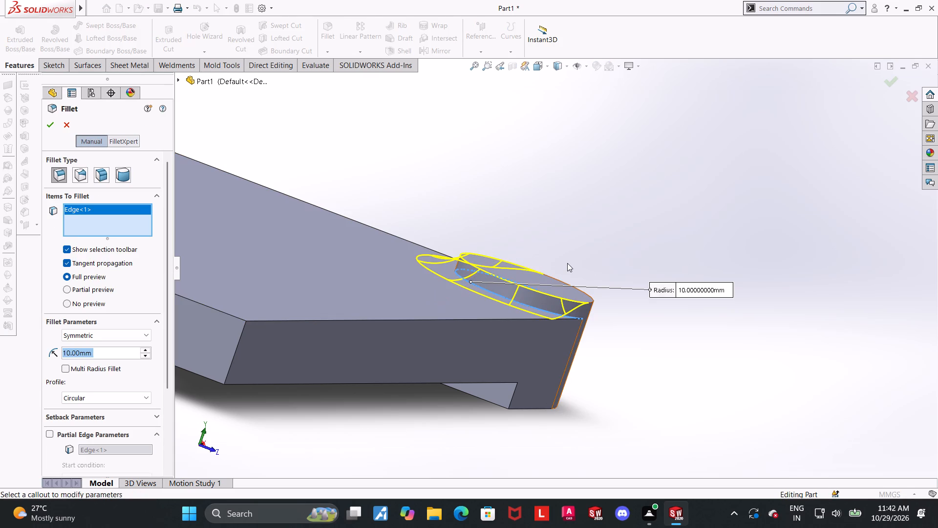
pyautogui.moveTo(680, 305); pyautogui.dragTo(650, 312, button='middle')
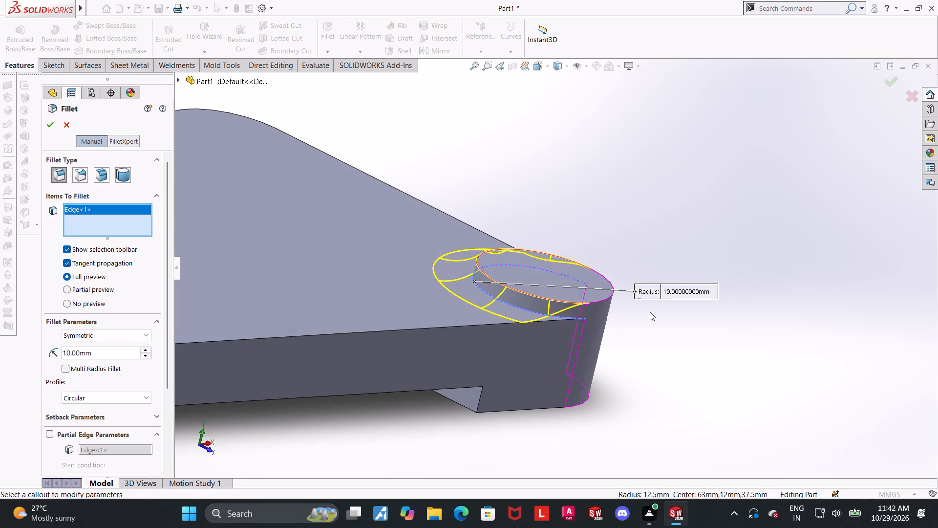
pyautogui.click(114, 350)
pyautogui.moveTo(117, 352); pyautogui.dragTo(7, 348)
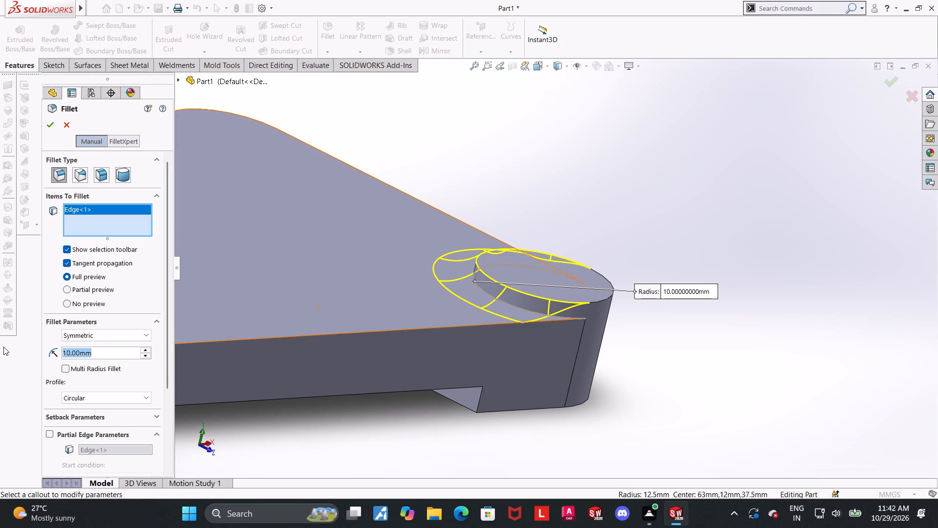
pyautogui.press('3')
pyautogui.press('Return')
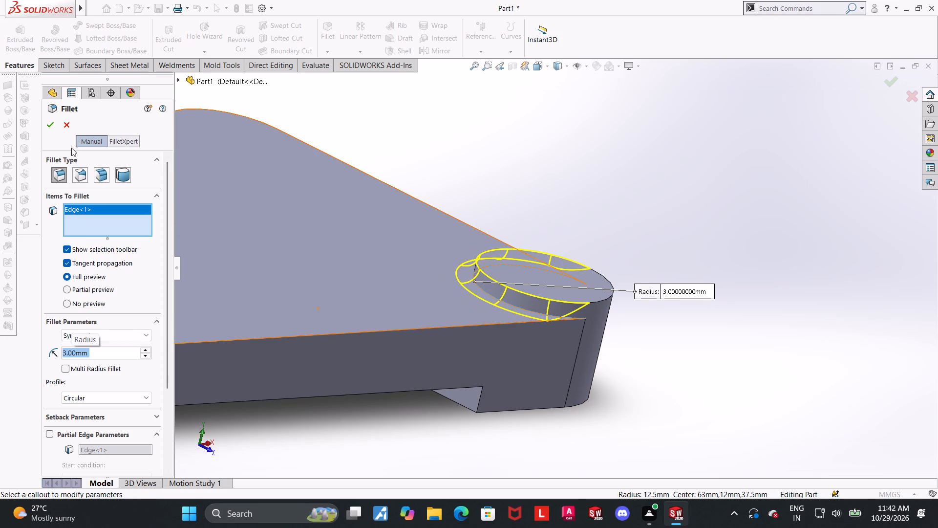
pyautogui.click(56, 127)
pyautogui.click(645, 179)
# In the boss's existing sketch, draw a second circle of about 12.2 mm radius at the wide end's rounded -Z corner, vertically aligned with the first circle.
pyautogui.moveTo(692, 223); pyautogui.dragTo(678, 222, button='middle')
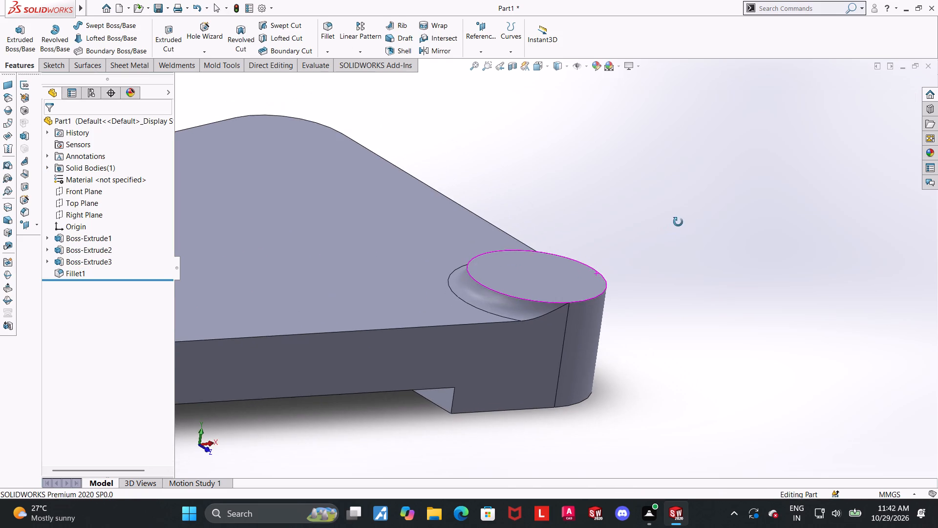
pyautogui.moveTo(678, 222); pyautogui.dragTo(679, 263, button='middle')
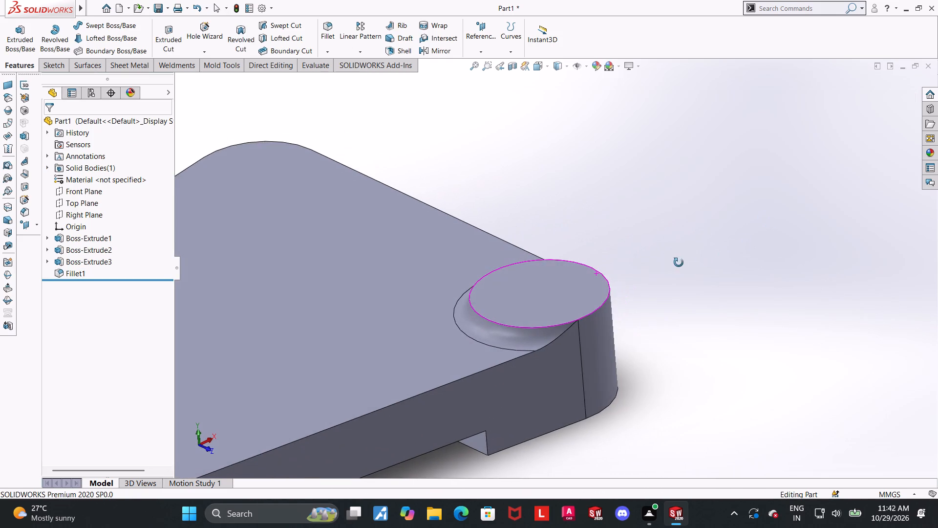
pyautogui.moveTo(679, 263); pyautogui.dragTo(678, 264, button='middle')
pyautogui.scroll(3, 693, 263)
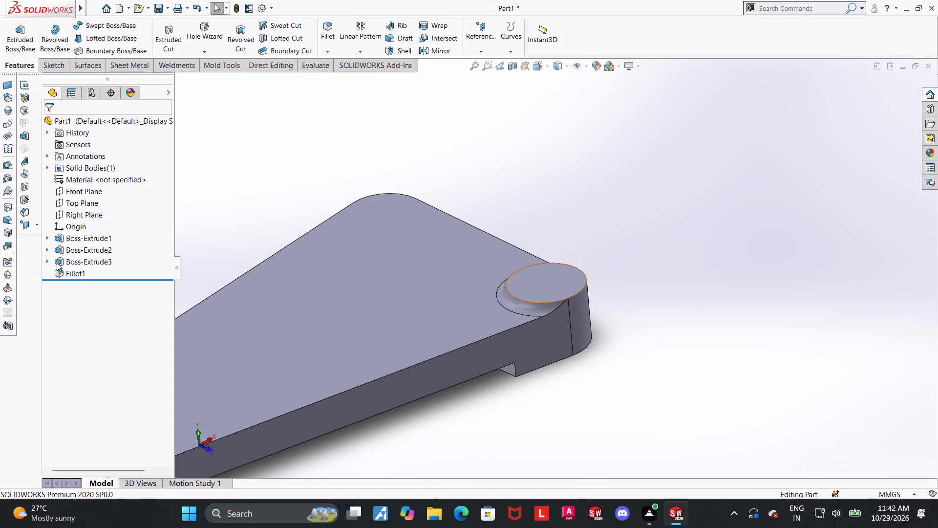
pyautogui.click(40, 261)
pyautogui.click(49, 261)
pyautogui.click(90, 275)
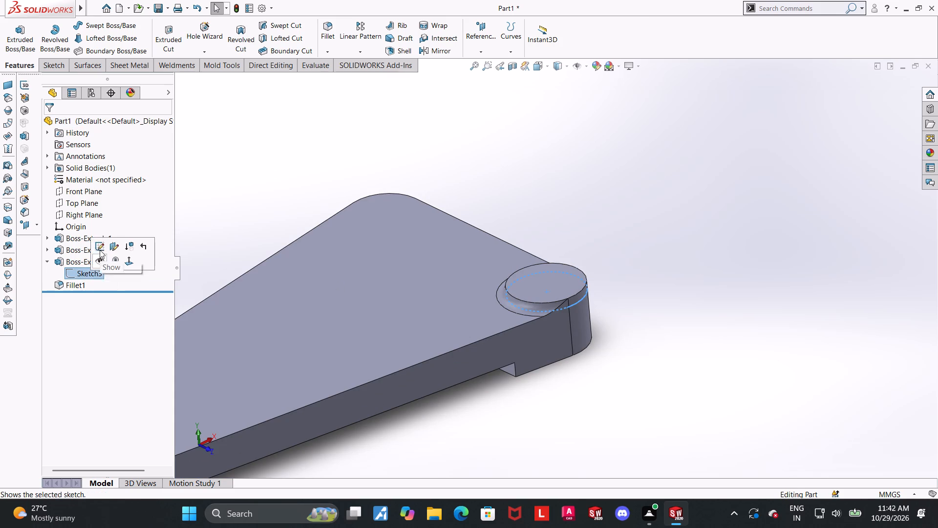
pyautogui.click(100, 250)
pyautogui.click(96, 271)
pyautogui.click(113, 259)
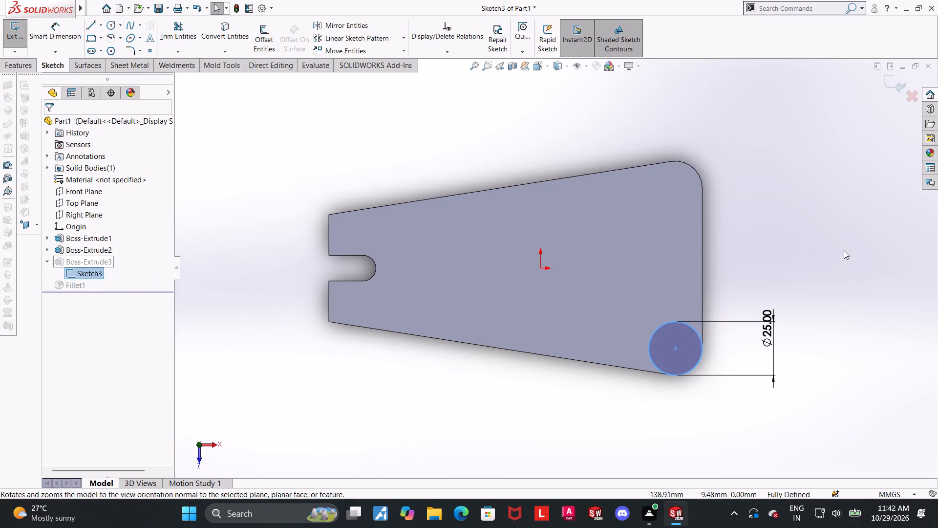
pyautogui.click(844, 250)
pyautogui.scroll(-3, 785, 221)
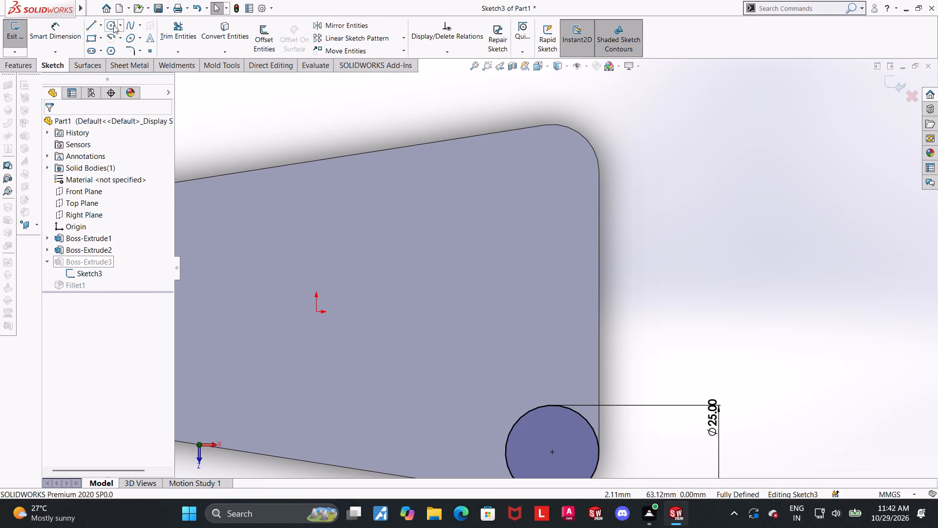
pyautogui.click(113, 25)
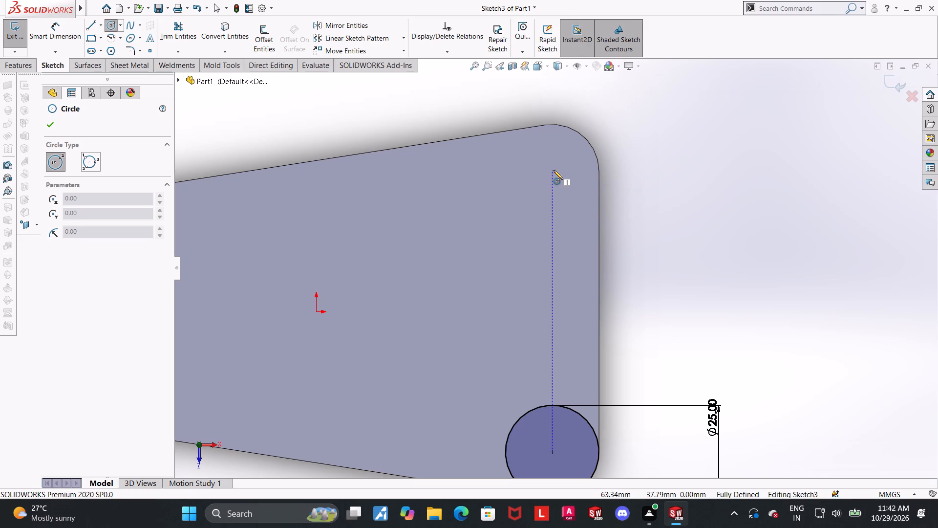
pyautogui.click(554, 170)
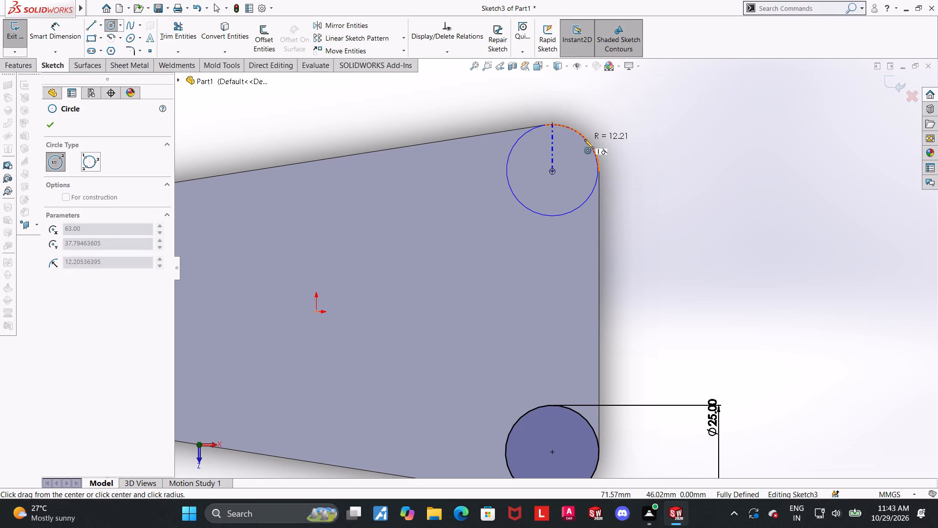
pyautogui.click(584, 139)
pyautogui.press('Escape')
# Make the new circle equal to the 25 mm circle.
pyautogui.keyDown('ctrl'); pyautogui.click(595, 446); pyautogui.keyUp('ctrl')
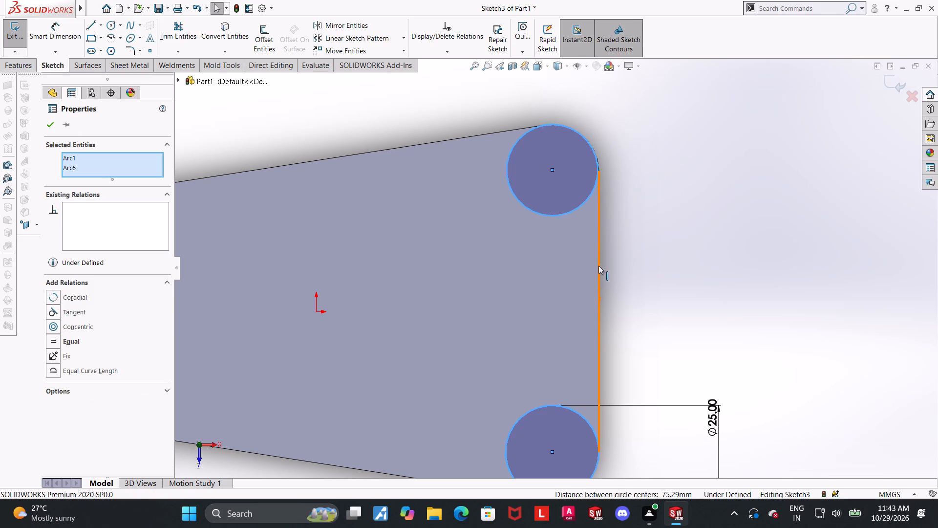
pyautogui.keyDown('ctrl'); pyautogui.click(581, 207); pyautogui.keyUp('ctrl')
pyautogui.click(686, 248)
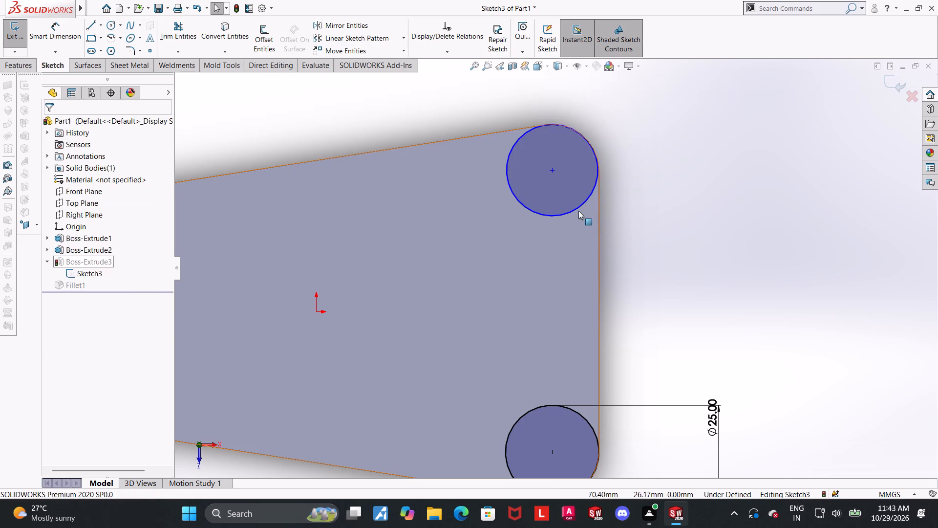
pyautogui.click(576, 206)
pyautogui.keyDown('ctrl'); pyautogui.click(574, 411); pyautogui.keyUp('ctrl')
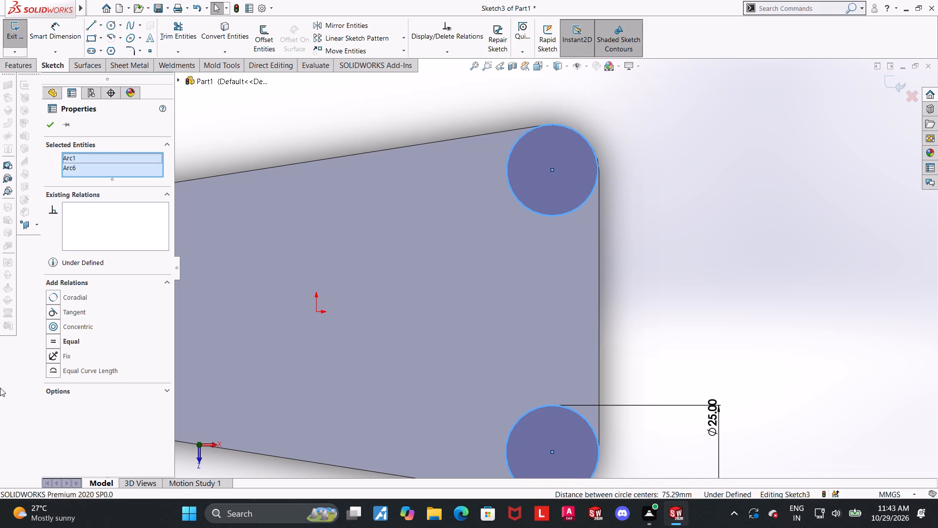
pyautogui.click(59, 338)
pyautogui.click(723, 201)
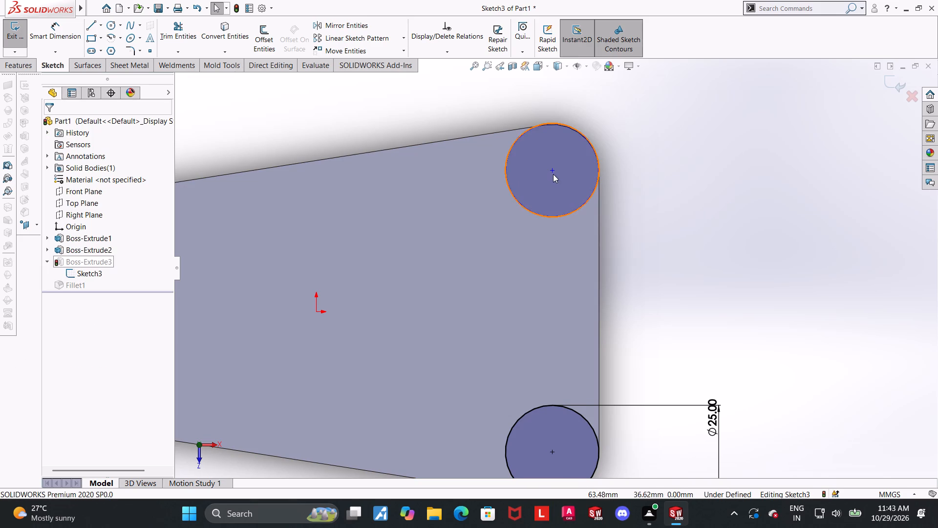
# Pull the new circle off the corner, make it concentric with the rounded -Z corner edge, and exit the sketch.
pyautogui.moveTo(551, 172); pyautogui.dragTo(539, 212)
pyautogui.click(783, 221)
pyautogui.click(575, 129)
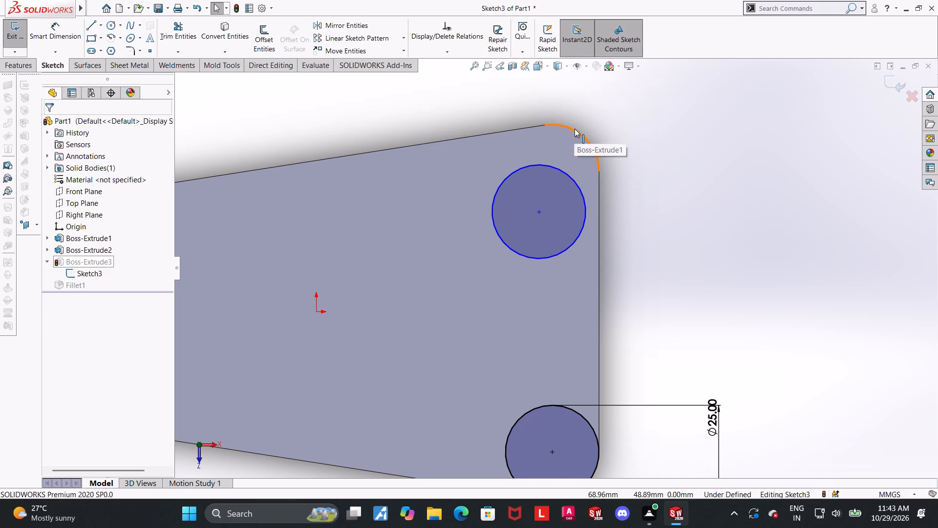
pyautogui.keyDown('ctrl'); pyautogui.click(566, 173); pyautogui.keyUp('ctrl')
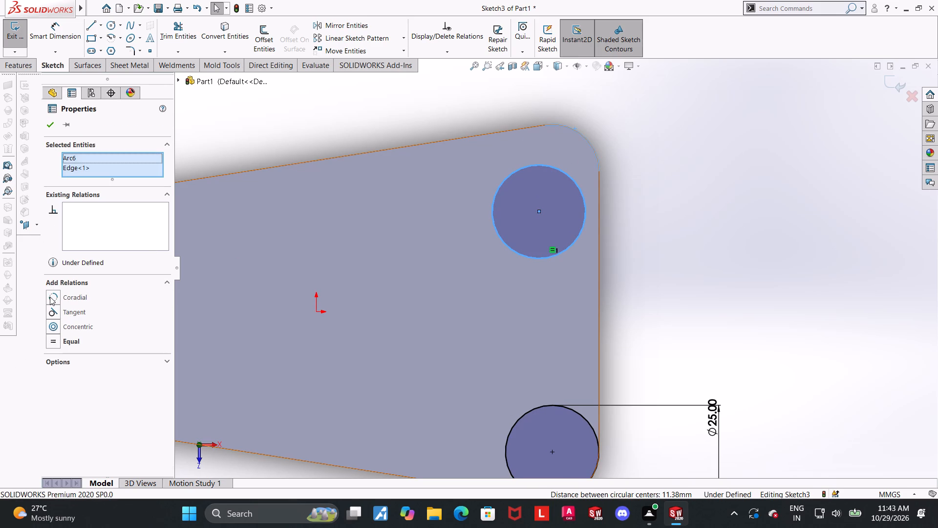
pyautogui.click(53, 327)
pyautogui.click(745, 252)
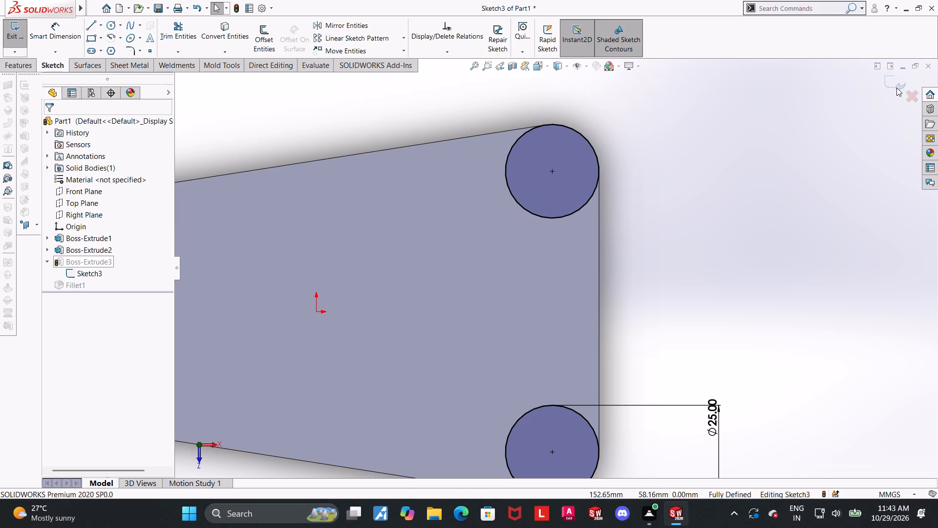
pyautogui.click(896, 88)
# Edit the existing 3 mm boss fillet to include the base edge of the second circular boss.
pyautogui.scroll(5, 721, 231)
pyautogui.moveTo(692, 333); pyautogui.dragTo(699, 208, button='middle')
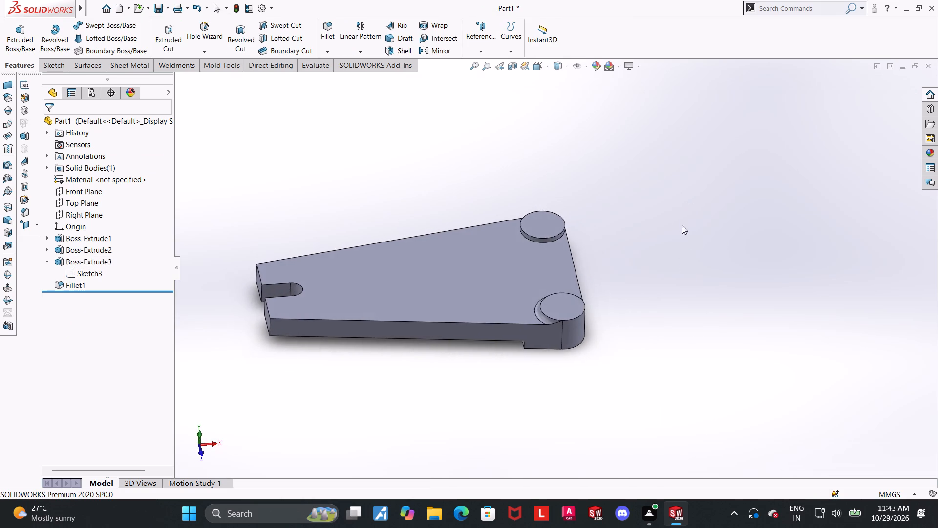
pyautogui.scroll(-3, 468, 203)
pyautogui.scroll(-2, 718, 251)
pyautogui.click(81, 283)
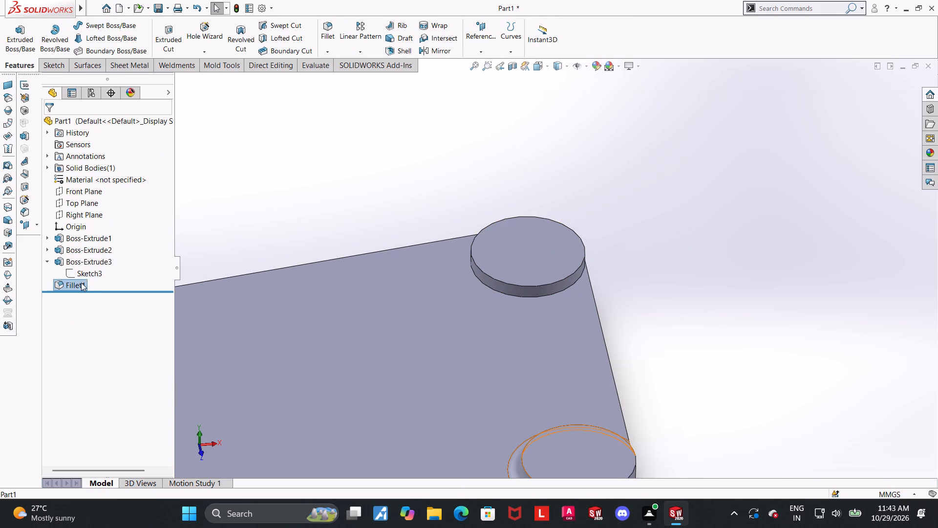
pyautogui.click(92, 251)
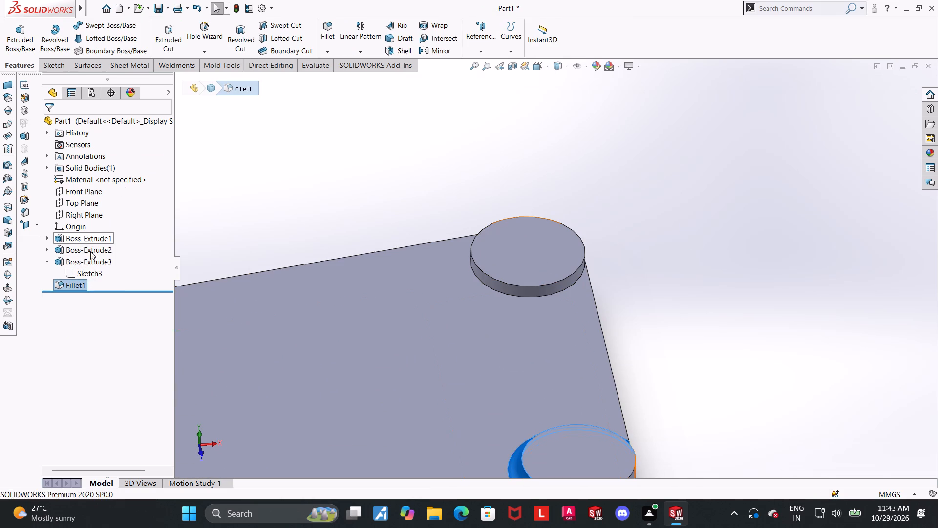
pyautogui.click(575, 283)
pyautogui.click(48, 125)
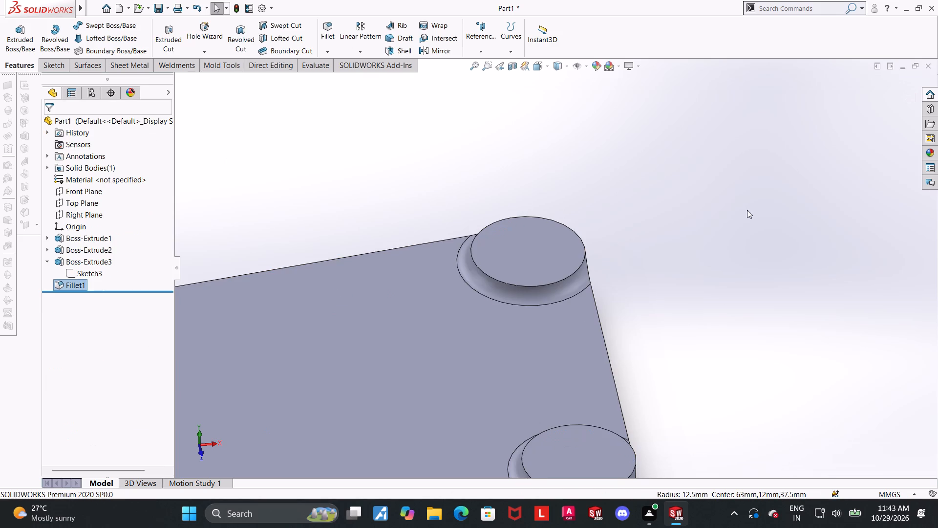
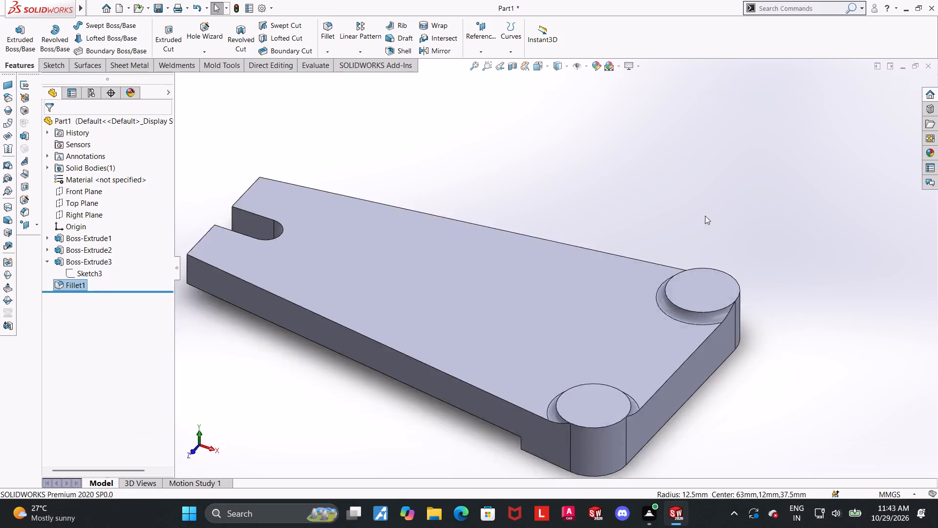
# Examine the two filleted bosses and the plate's underside around the wide end.
pyautogui.scroll(-1, 826, 346)
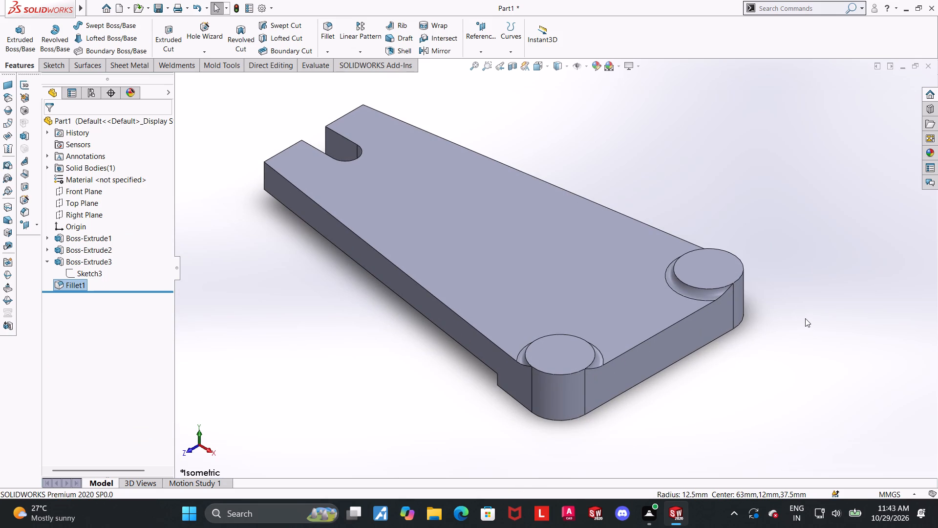
pyautogui.scroll(1, 805, 318)
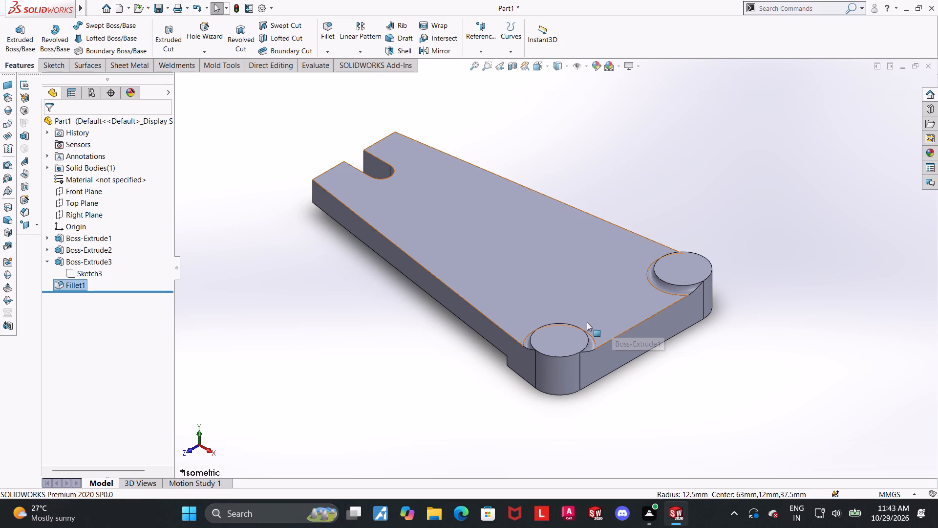
pyautogui.scroll(2, 592, 353)
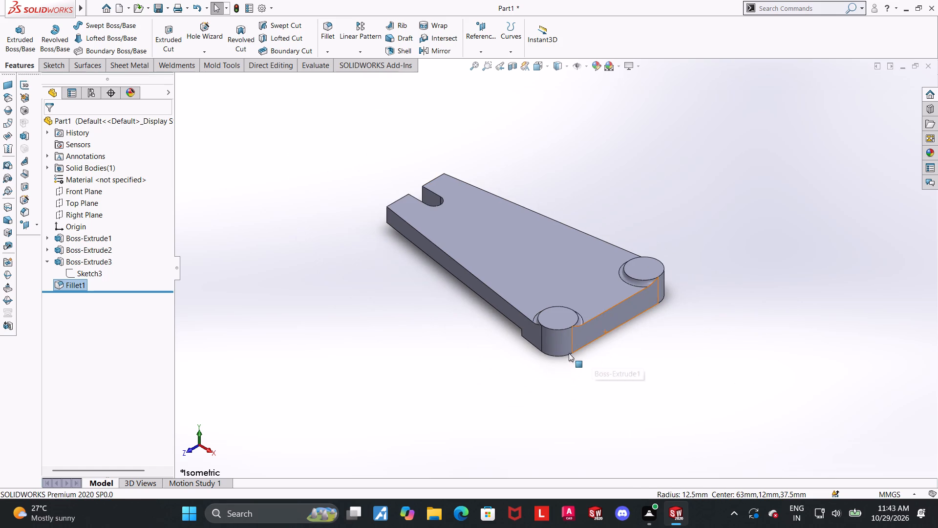
pyautogui.moveTo(559, 353); pyautogui.dragTo(677, 470, button='middle')
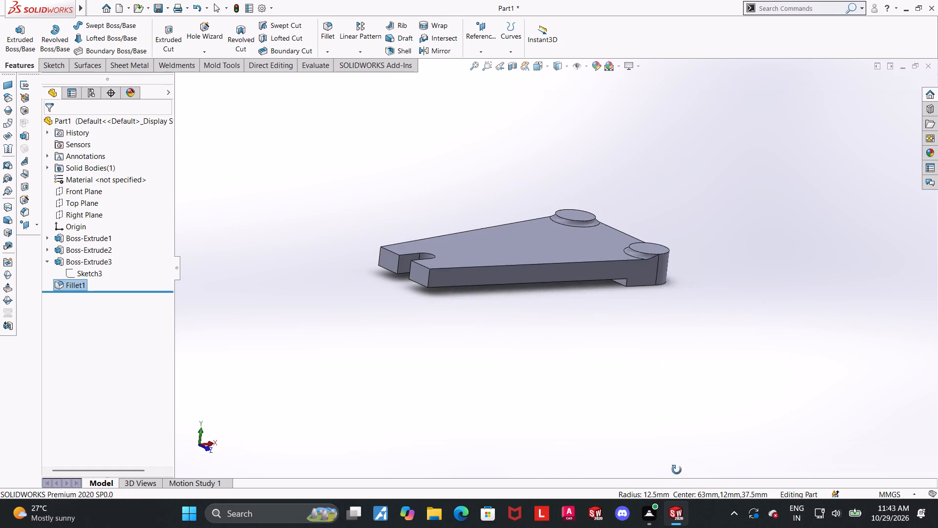
pyautogui.moveTo(677, 470); pyautogui.dragTo(676, 468, button='middle')
pyautogui.scroll(-4, 671, 233)
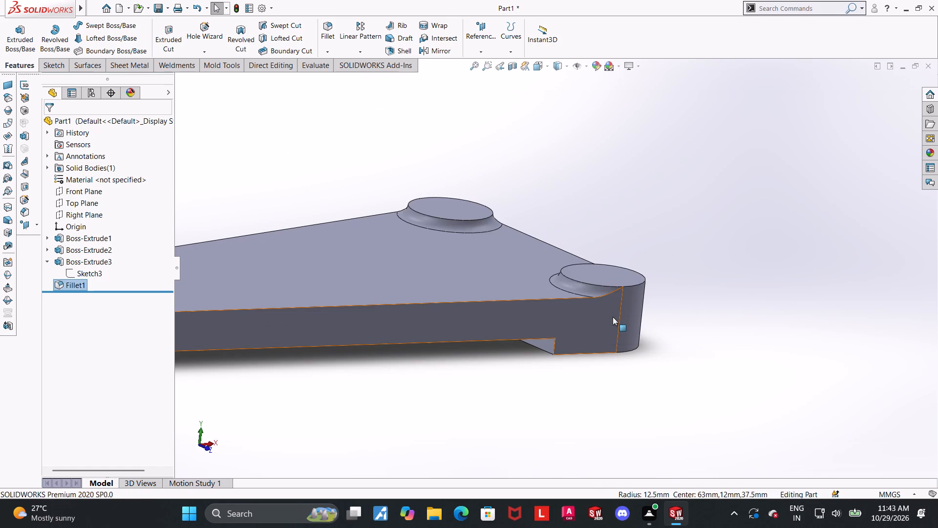
pyautogui.moveTo(607, 316); pyautogui.dragTo(579, 168, button='middle')
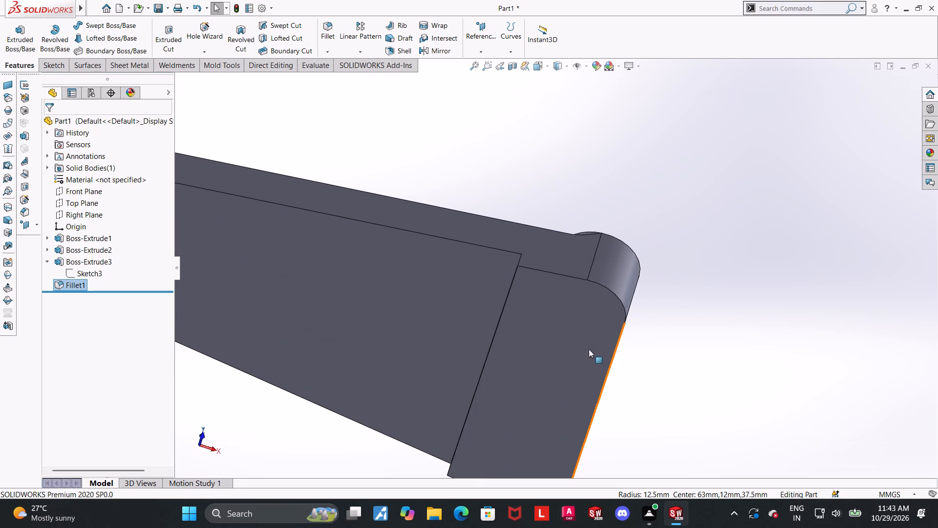
pyautogui.moveTo(674, 226); pyautogui.dragTo(679, 381, button='middle')
# Start a sketch on the +Z boss's top face and draw circles of about 7.6 mm radius centred on both bosses.
pyautogui.click(601, 224)
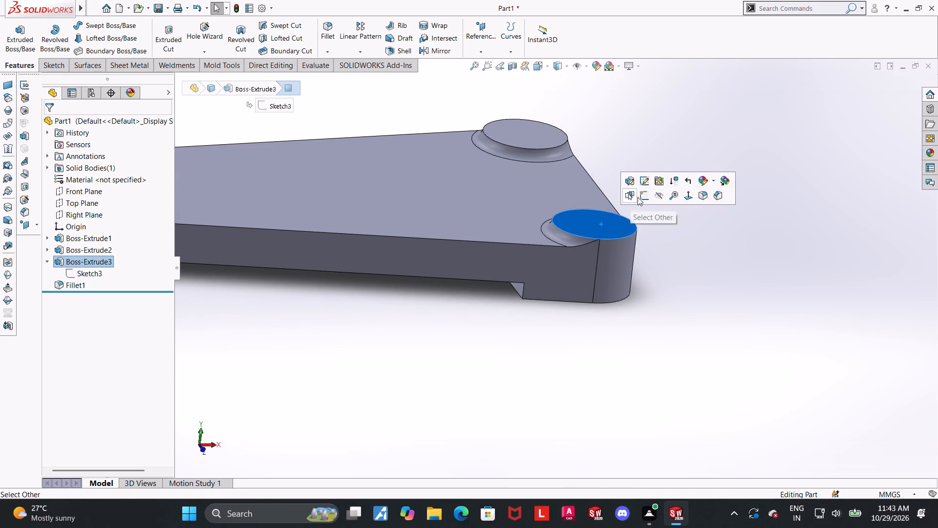
pyautogui.click(640, 195)
pyautogui.click(83, 303)
pyautogui.click(94, 295)
pyautogui.click(119, 282)
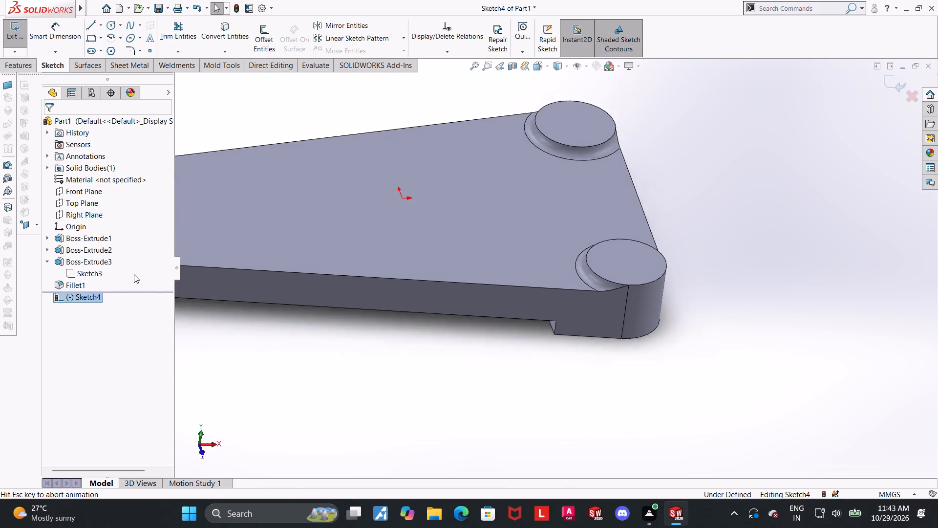
pyautogui.click(111, 28)
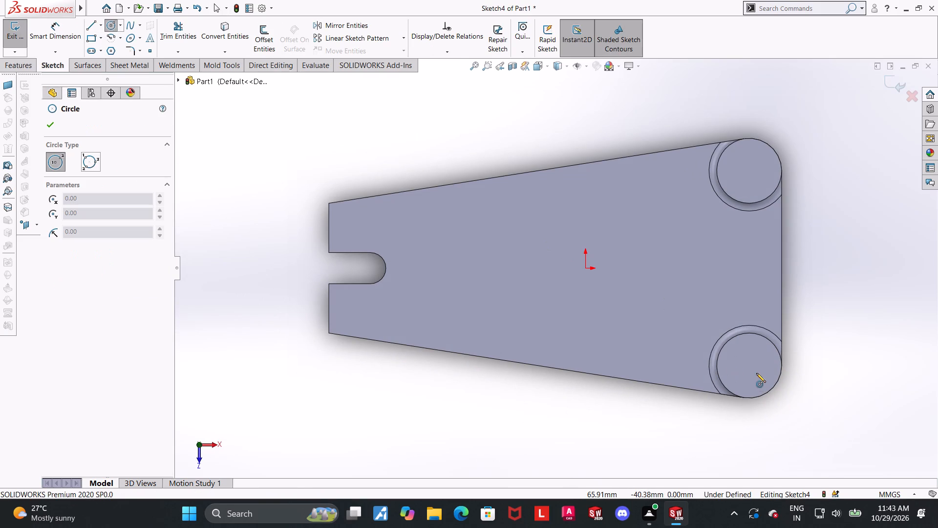
pyautogui.click(749, 366)
pyautogui.click(764, 352)
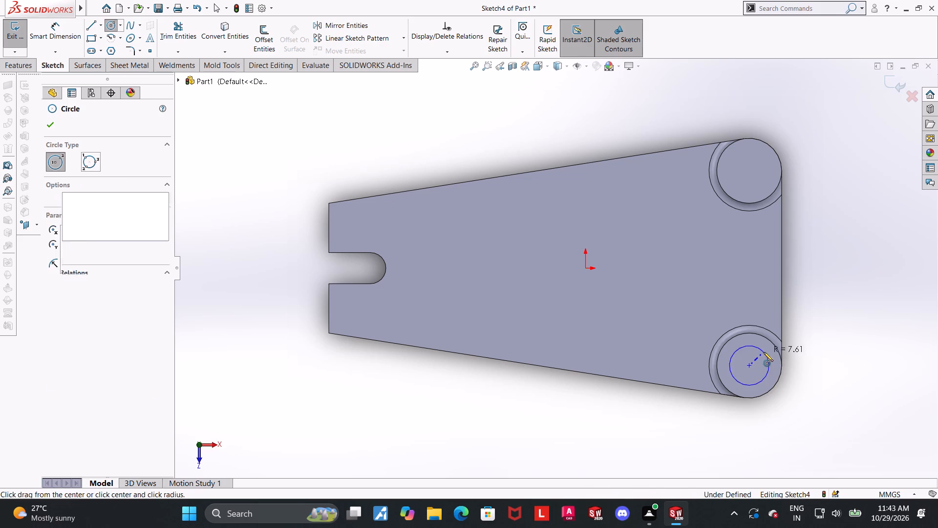
pyautogui.press('Escape')
pyautogui.click(110, 26)
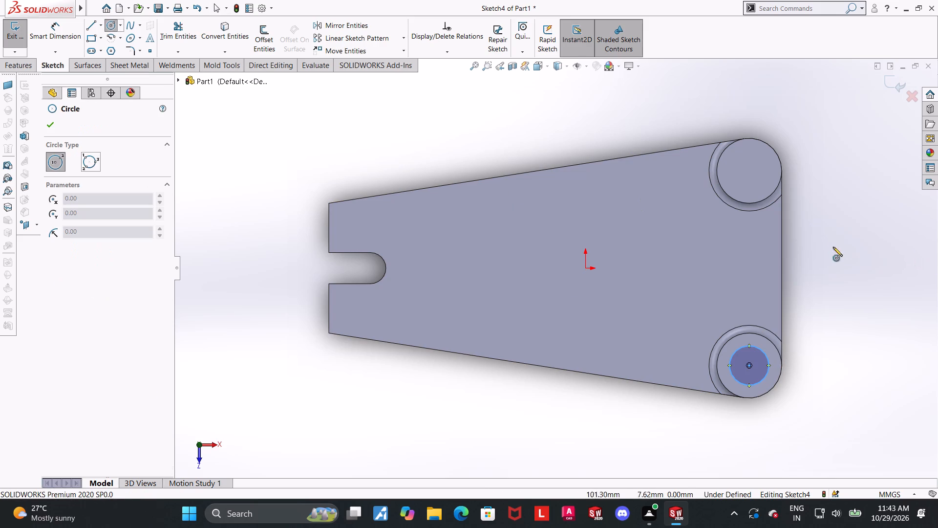
pyautogui.click(748, 171)
pyautogui.click(769, 171)
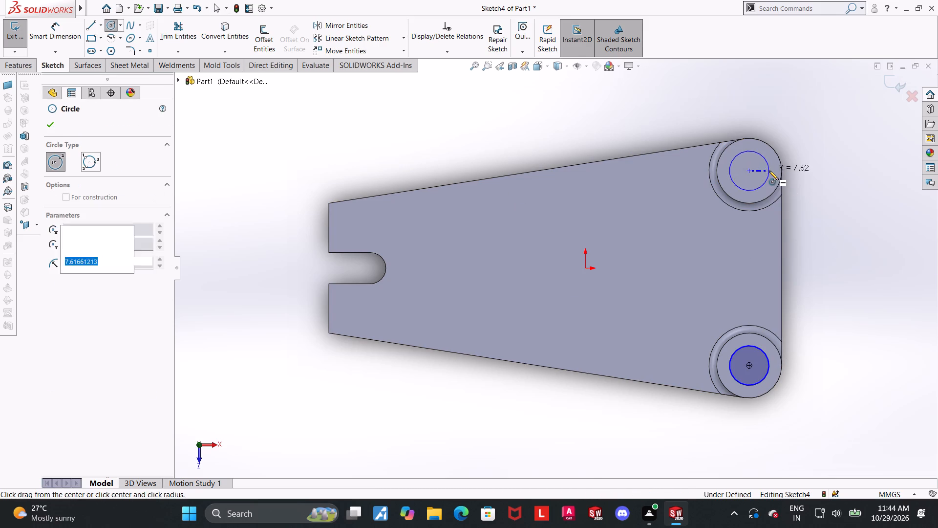
pyautogui.press('Escape')
# Dimension the diameter of the circle on the -Z boss.
pyautogui.click(57, 24)
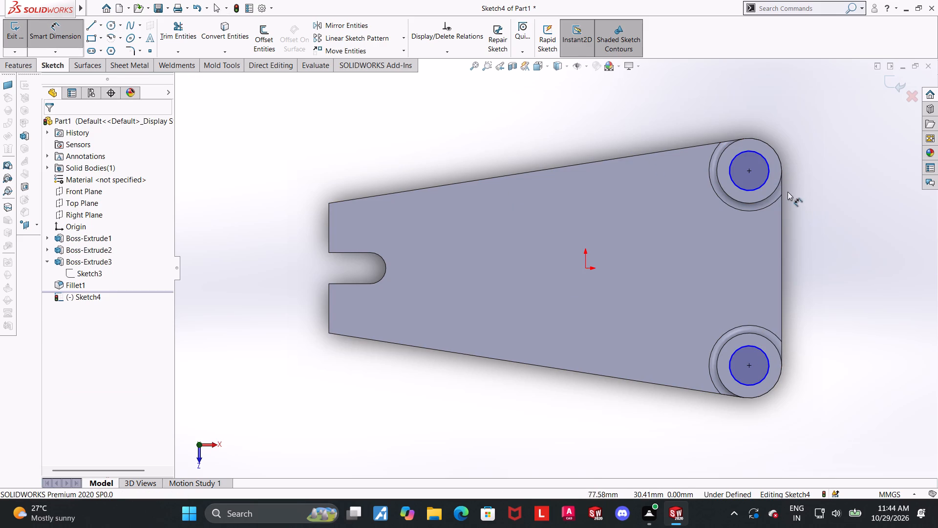
pyautogui.click(761, 155)
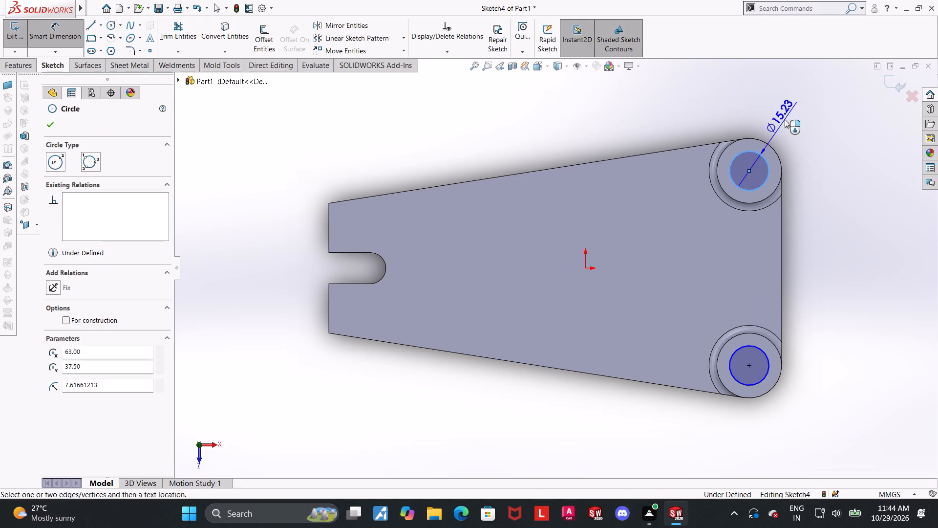
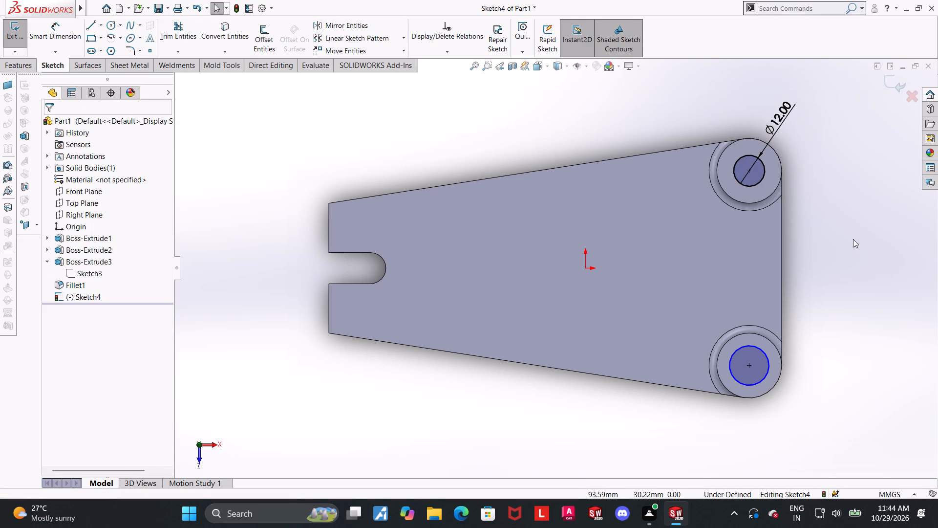
# Add an Equal relation between the two boss circles.
pyautogui.click(815, 251)
pyautogui.keyDown('ctrl'); pyautogui.click(738, 182); pyautogui.keyUp('ctrl')
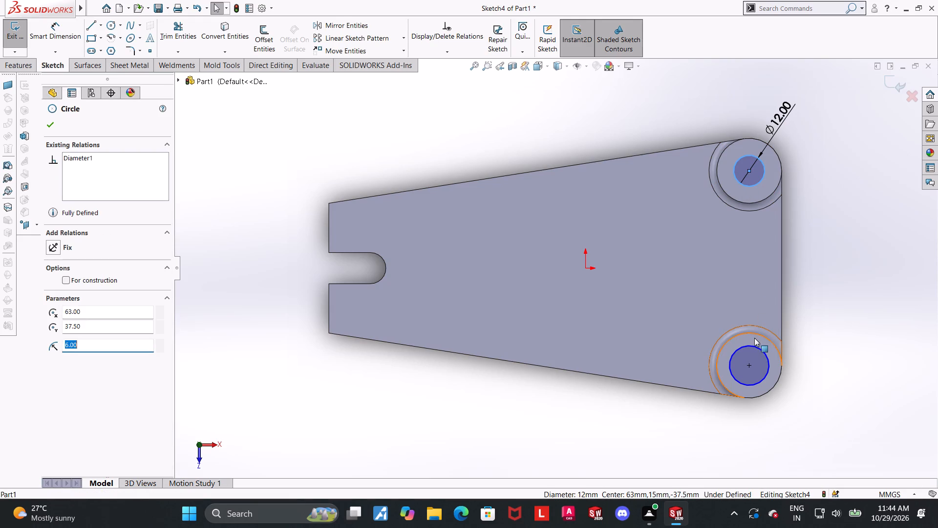
pyautogui.keyDown('ctrl'); pyautogui.click(753, 344); pyautogui.keyUp('ctrl')
pyautogui.click(54, 341)
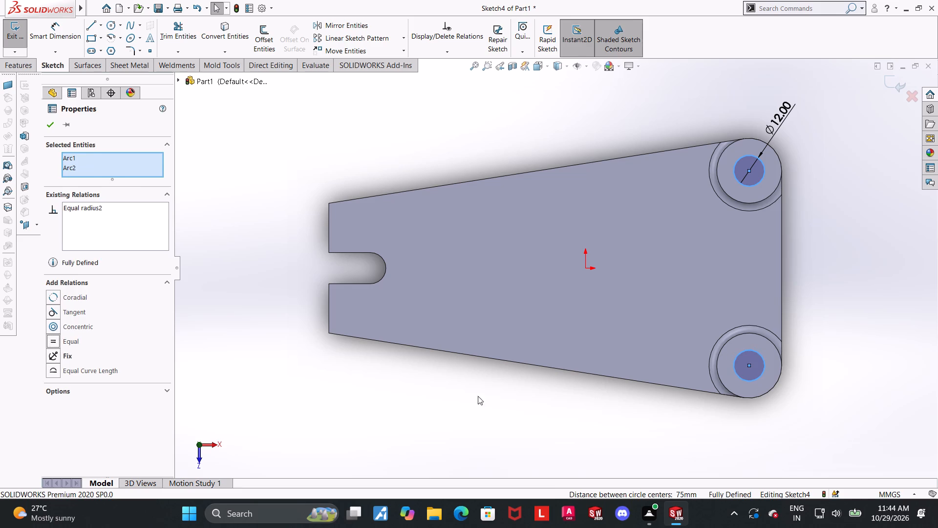
pyautogui.click(520, 405)
# Make each sketch circle concentric with its boss's outer circular edge, and exit the sketch.
pyautogui.scroll(-2, 880, 364)
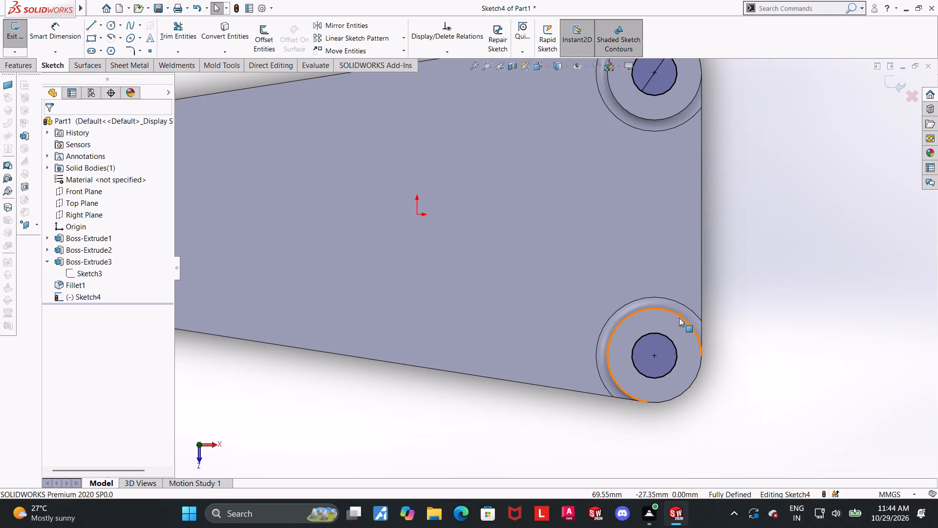
pyautogui.click(680, 315)
pyautogui.keyDown('ctrl'); pyautogui.click(670, 341); pyautogui.keyUp('ctrl')
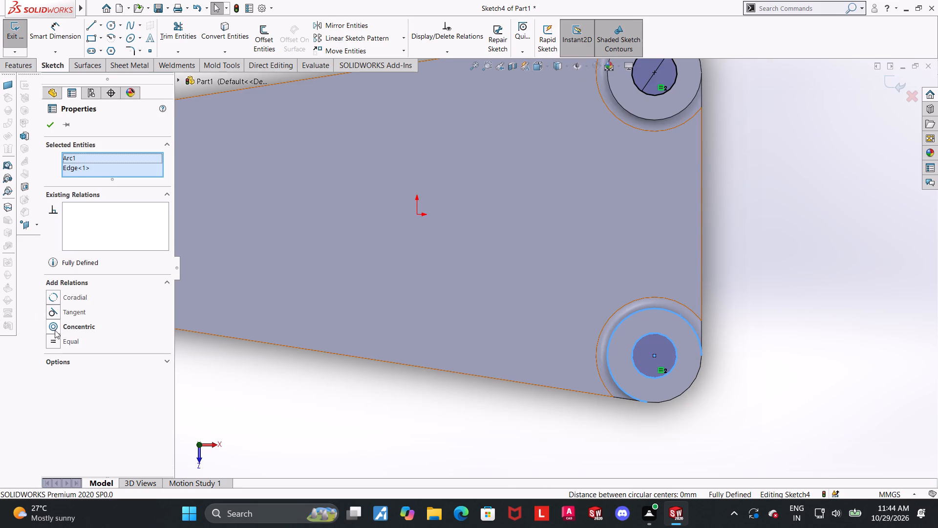
pyautogui.click(55, 330)
pyautogui.click(690, 335)
pyautogui.scroll(2, 742, 288)
pyautogui.click(746, 237)
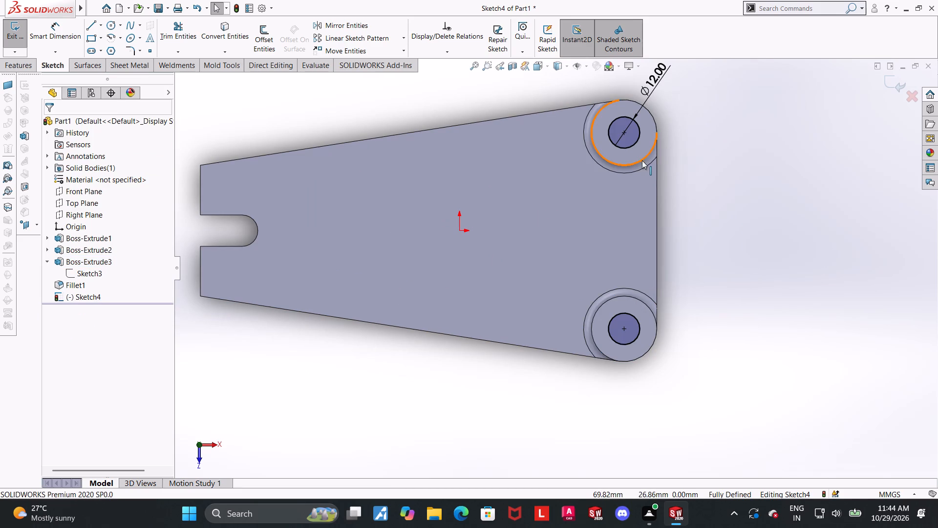
pyautogui.click(642, 160)
pyautogui.keyDown('ctrl'); pyautogui.click(633, 141); pyautogui.keyUp('ctrl')
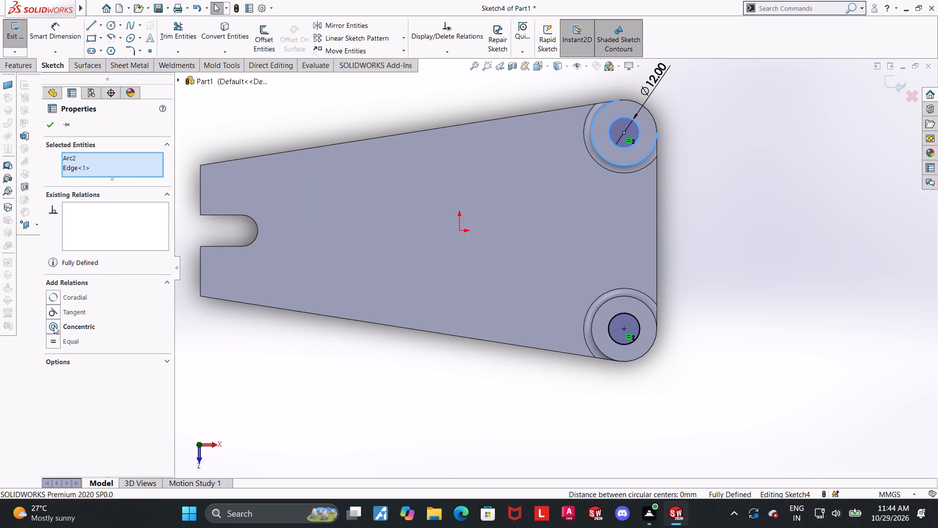
pyautogui.click(54, 326)
pyautogui.click(758, 281)
pyautogui.click(887, 84)
# Extrude-cut the two circles Through All to bore holes through both bosses and the plate.
pyautogui.scroll(3, 818, 159)
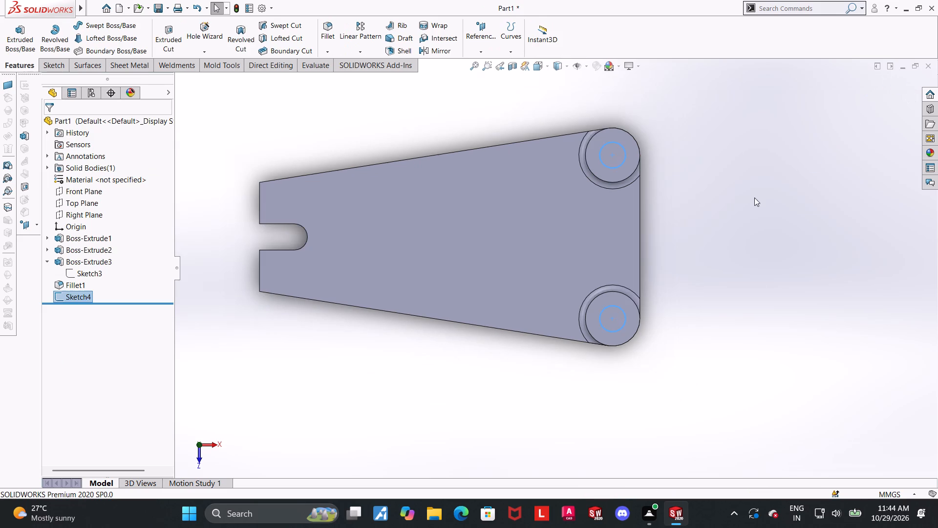
pyautogui.moveTo(668, 221); pyautogui.dragTo(658, 127, button='middle')
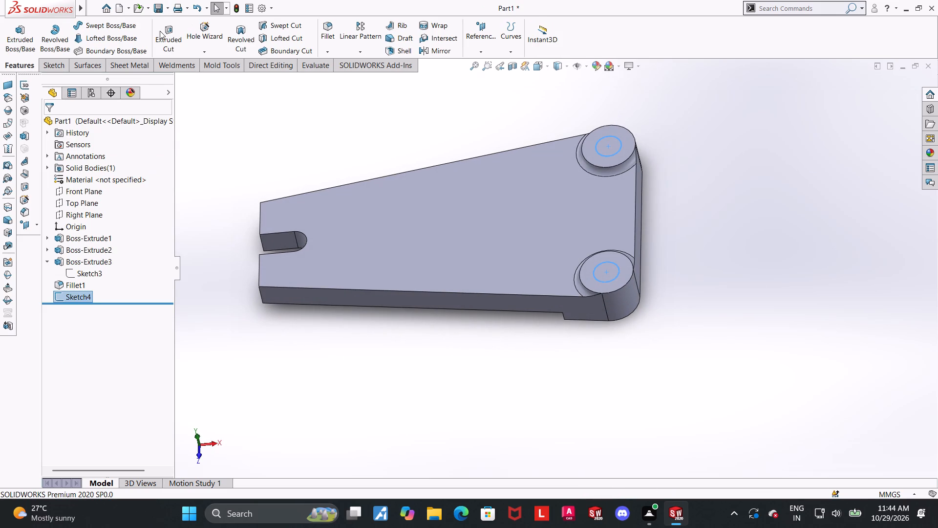
pyautogui.click(161, 31)
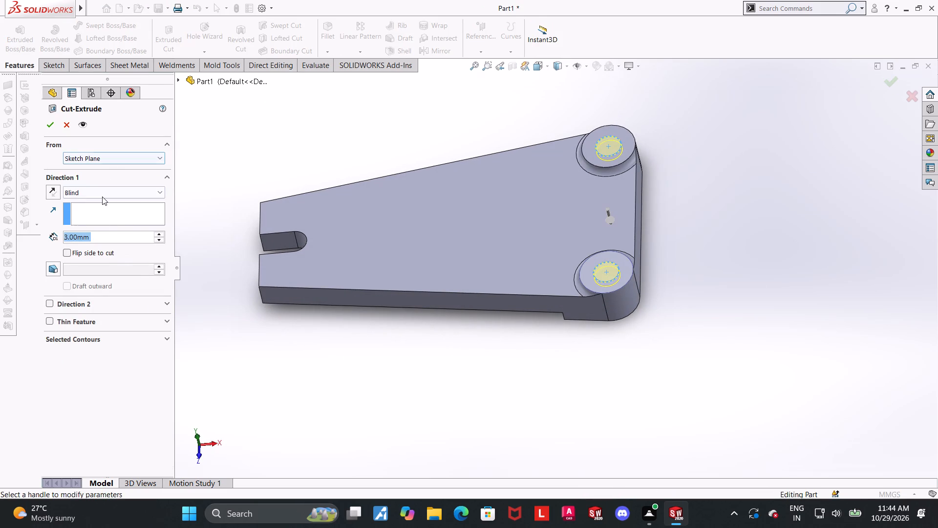
pyautogui.click(102, 197)
pyautogui.click(91, 207)
pyautogui.click(88, 192)
pyautogui.click(88, 215)
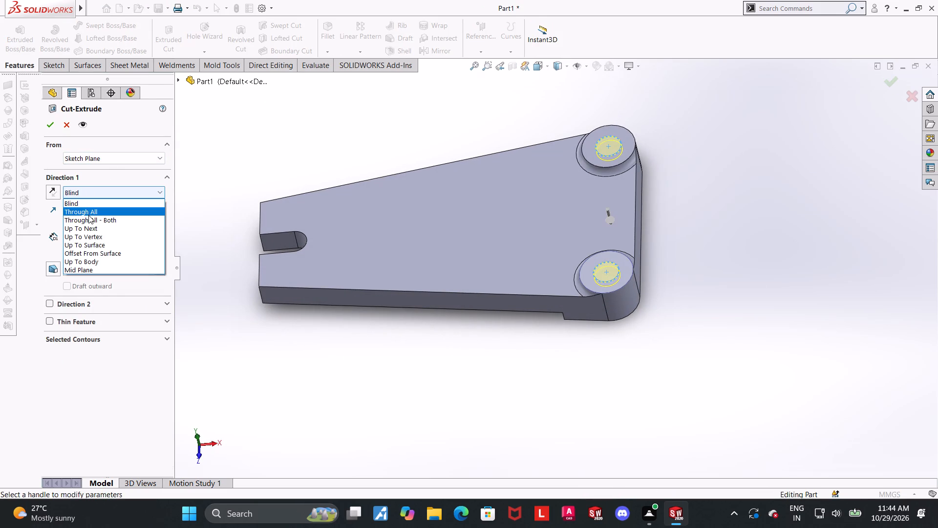
pyautogui.click(53, 125)
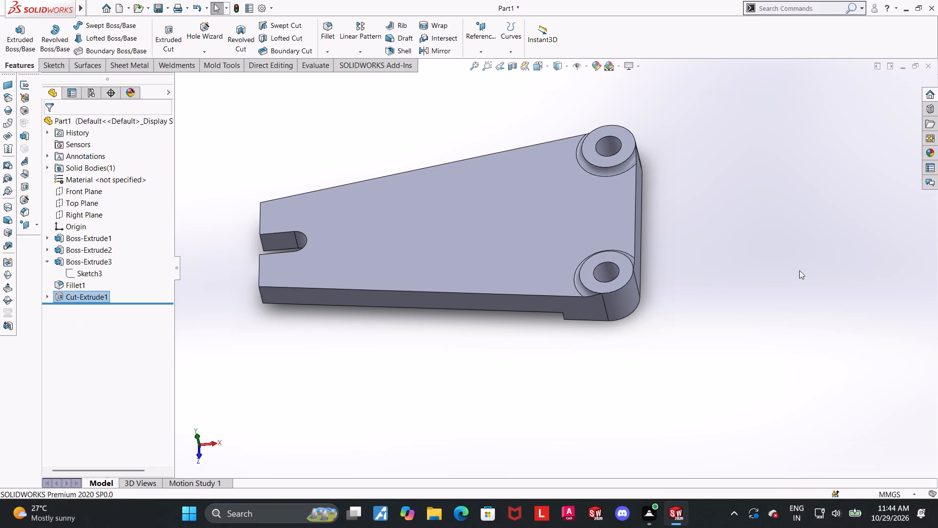
# Examine the bored holes from above and below, and orient the part to an isometric view with the slotted end in front.
pyautogui.click(767, 277)
pyautogui.moveTo(648, 288); pyautogui.dragTo(663, 120, button='middle')
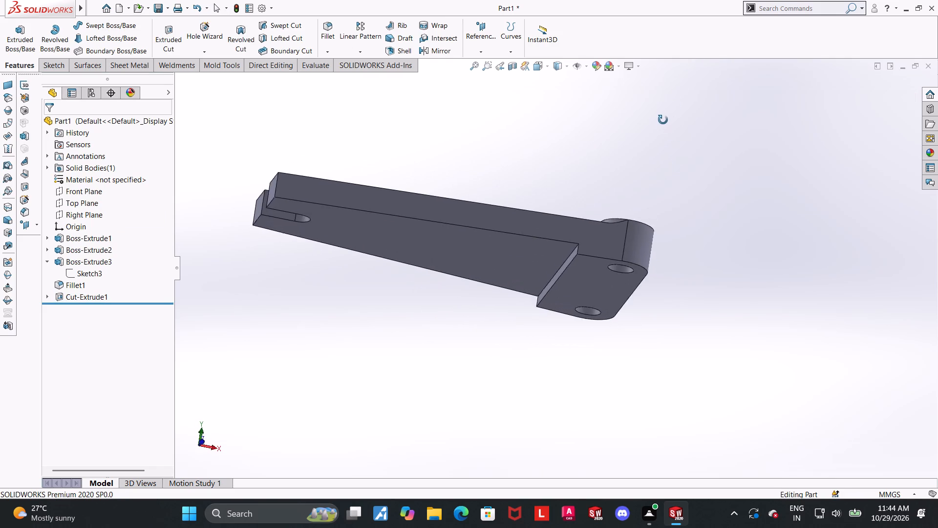
pyautogui.moveTo(663, 120); pyautogui.dragTo(775, 223, button='middle')
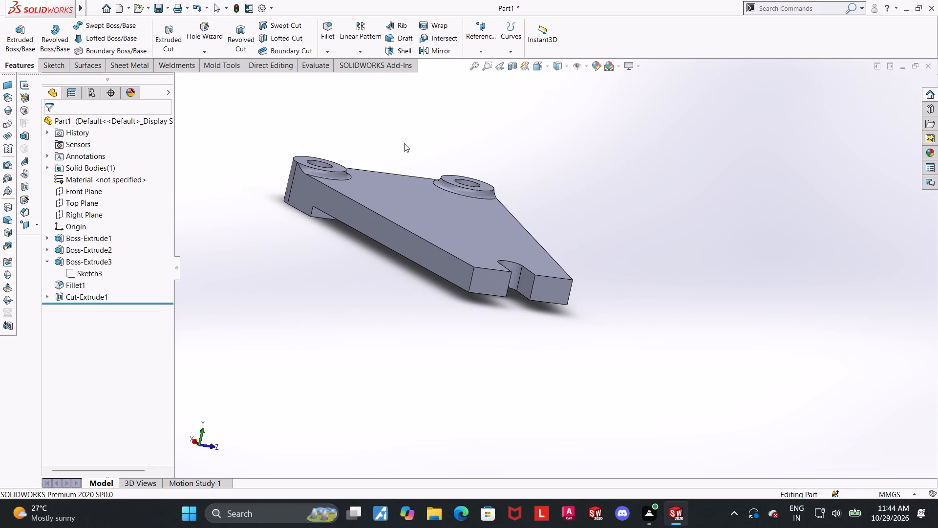
pyautogui.click(535, 71)
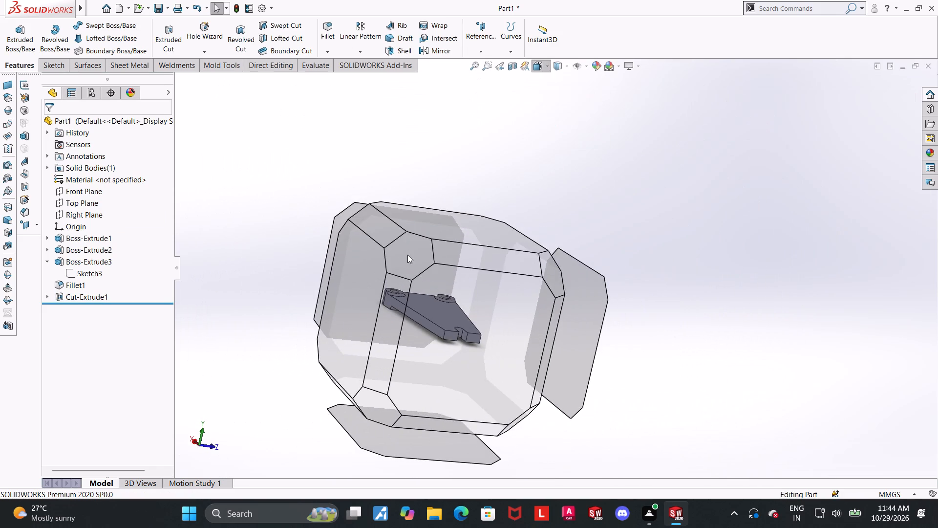
pyautogui.click(407, 255)
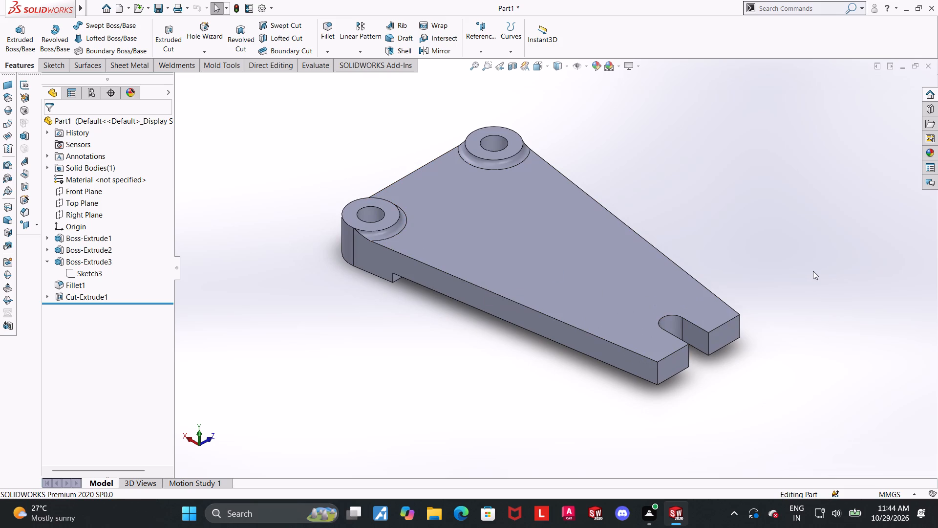
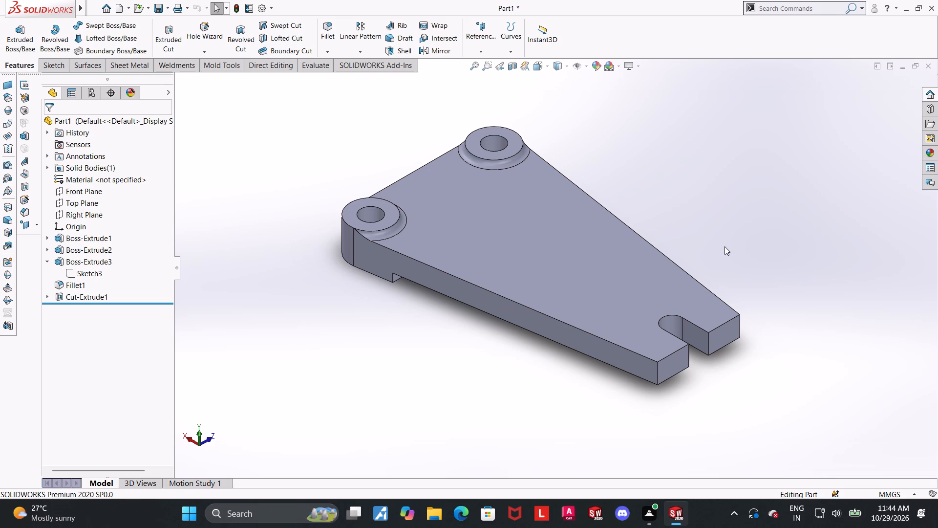
# Start a sketch on the plate's top face and draw a vertical line between the tapered edges, just inboard of the slot.
pyautogui.moveTo(708, 328); pyautogui.dragTo(726, 271, button='middle')
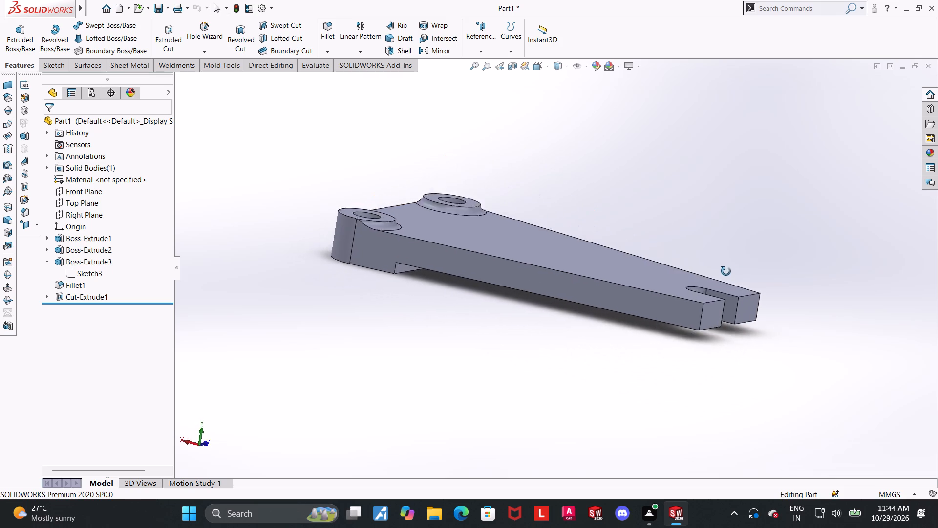
pyautogui.moveTo(726, 271); pyautogui.dragTo(577, 333, button='middle')
pyautogui.click(476, 265)
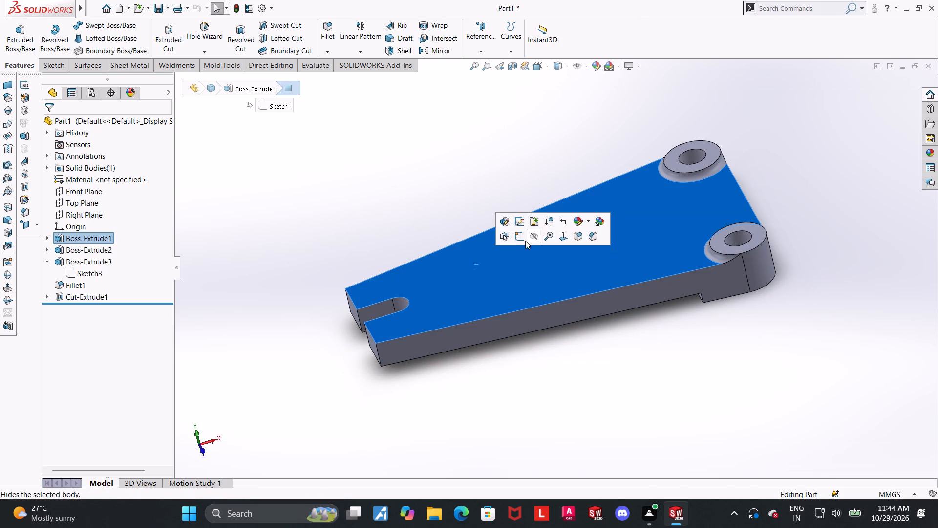
pyautogui.click(525, 241)
pyautogui.click(98, 307)
pyautogui.click(121, 298)
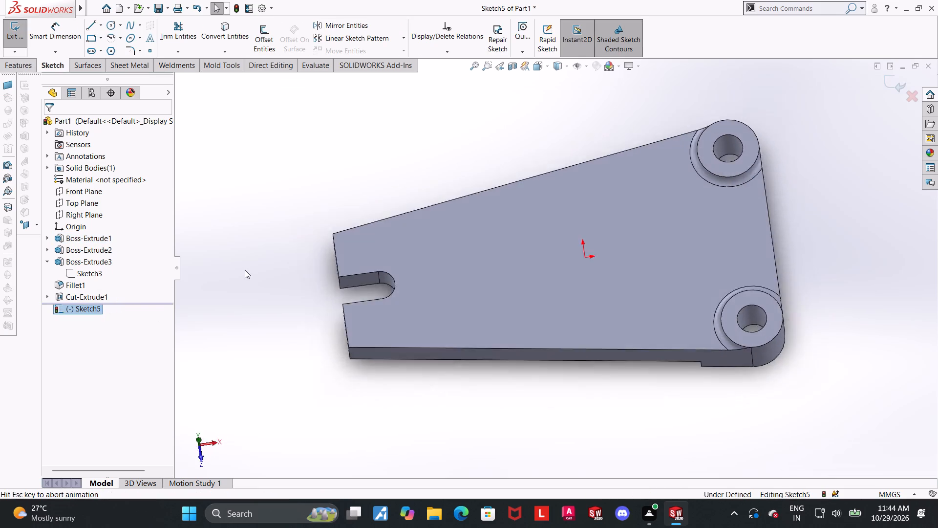
pyautogui.scroll(2, 310, 283)
pyautogui.scroll(-2, 517, 241)
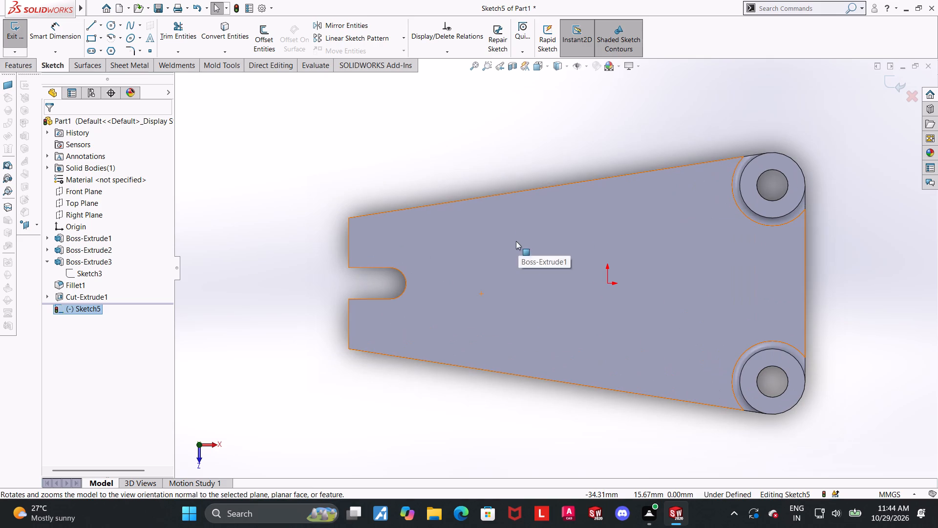
pyautogui.click(92, 24)
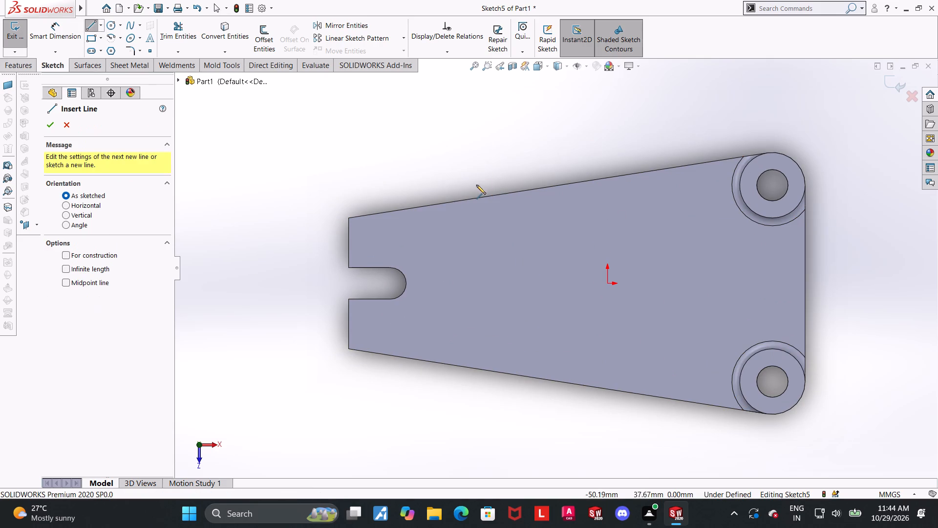
pyautogui.click(461, 199)
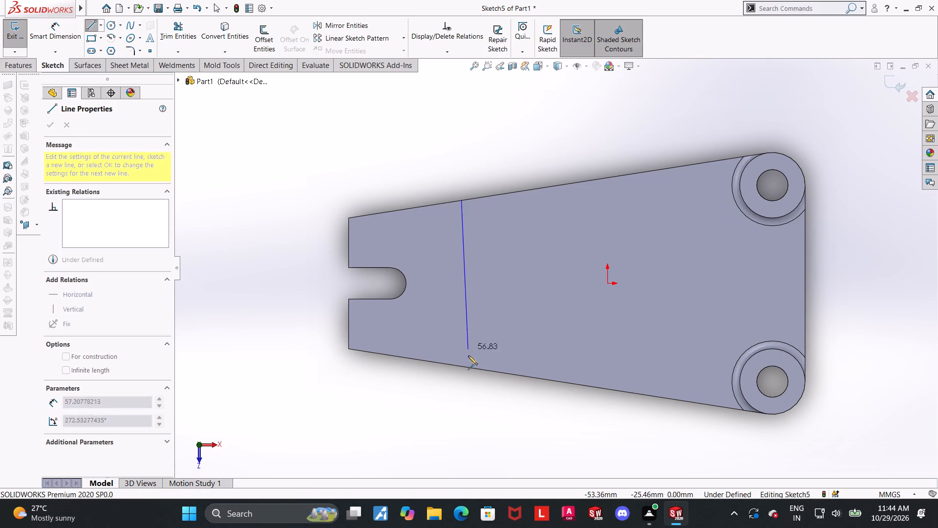
pyautogui.click(462, 366)
pyautogui.press('Escape')
pyautogui.press('Escape')
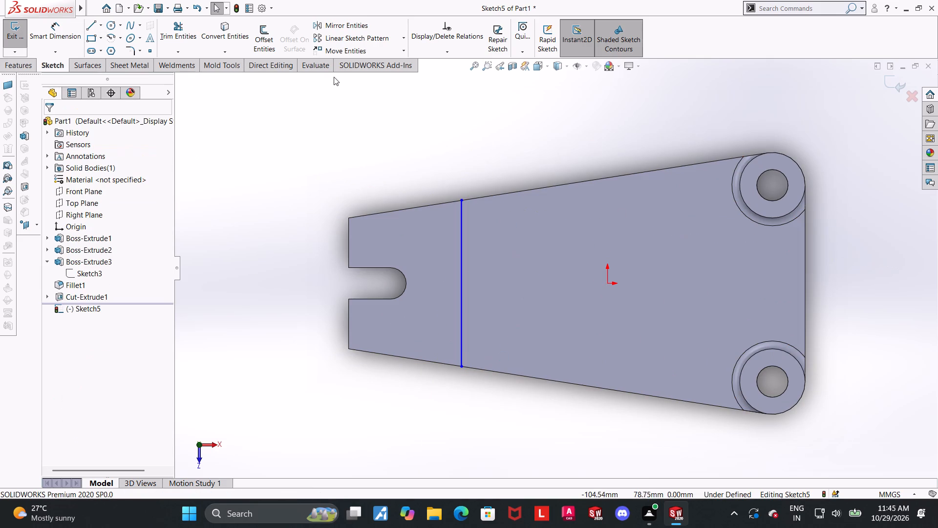
# Convert the two tapered edges, the two slotted-end edges, and the slot's straight and arc edges into sketch entities.
pyautogui.click(210, 34)
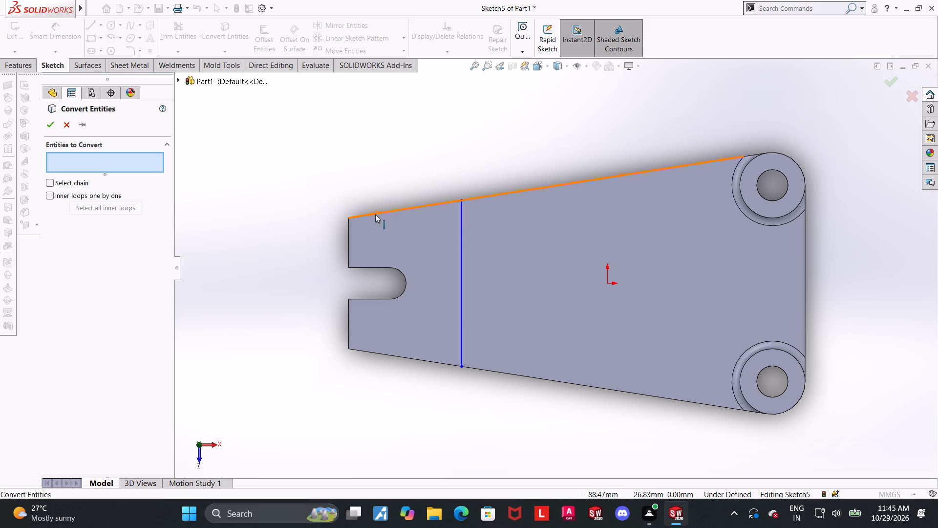
pyautogui.click(375, 215)
pyautogui.click(349, 231)
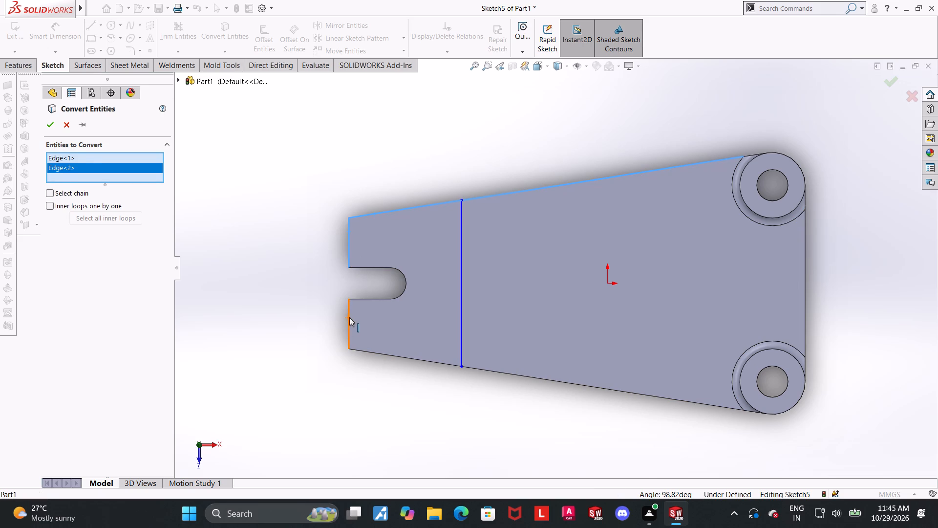
pyautogui.click(349, 317)
pyautogui.click(370, 352)
pyautogui.click(377, 297)
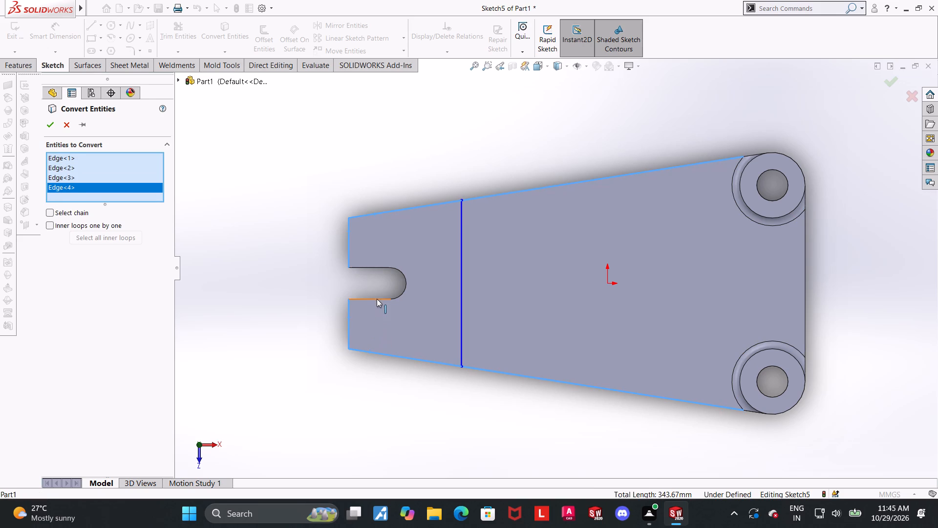
pyautogui.click(377, 299)
pyautogui.click(385, 267)
pyautogui.click(404, 277)
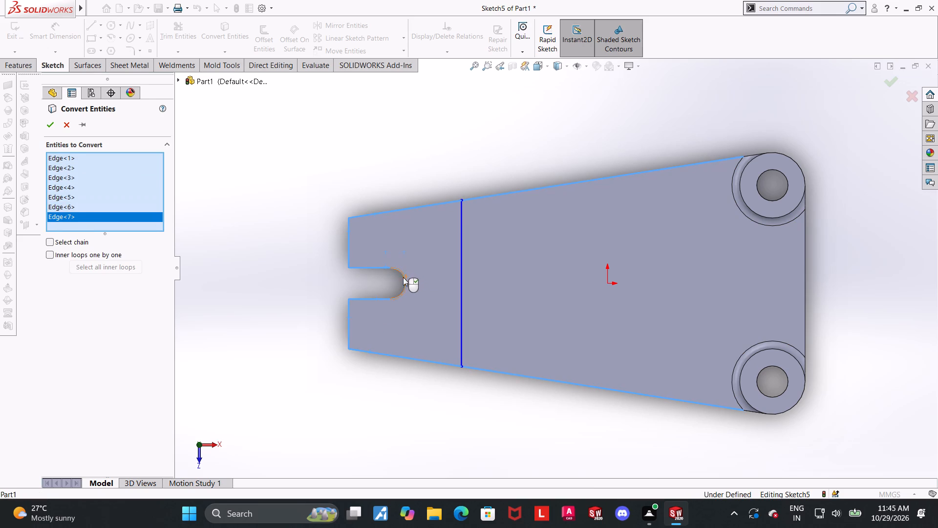
pyautogui.click(53, 123)
# Power-trim both converted tapered lines on the boss side of the vertical line, leaving a closed profile around the slotted end.
pyautogui.click(178, 30)
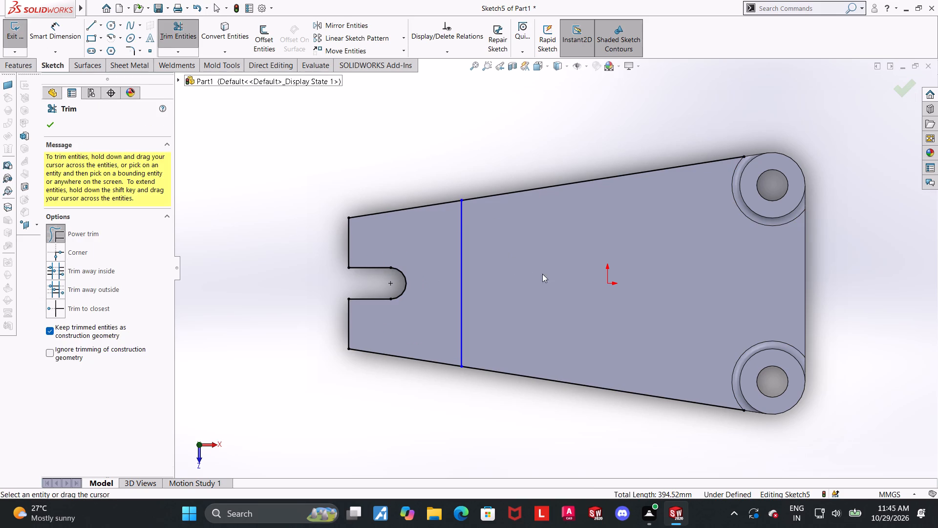
pyautogui.moveTo(544, 260); pyautogui.dragTo(518, 149)
pyautogui.moveTo(545, 302); pyautogui.dragTo(543, 434)
pyautogui.press('Escape')
pyautogui.scroll(1, 472, 368)
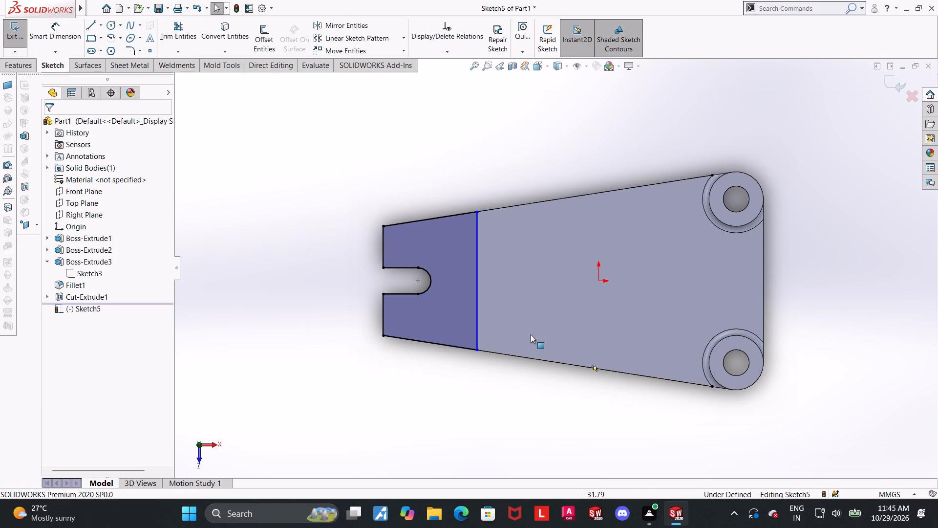
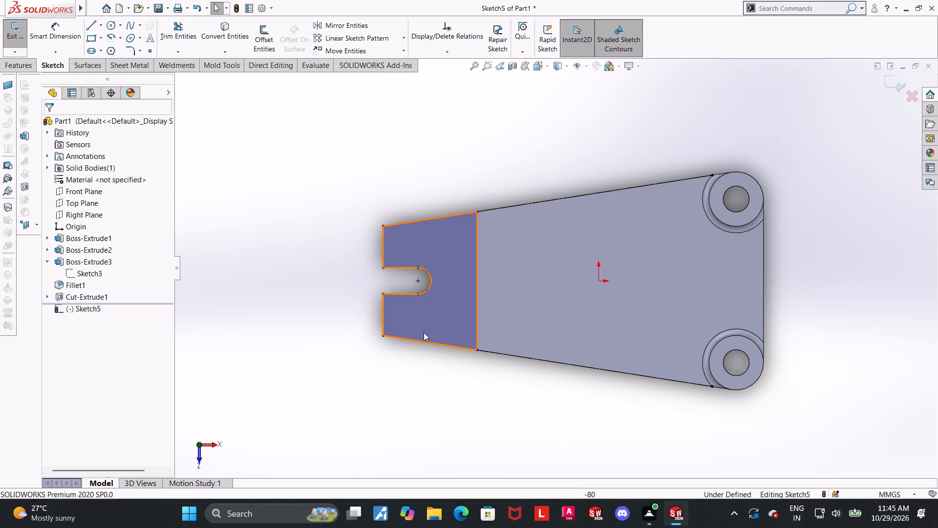
# Dimension the distance from the slotted end edge to the vertical line inboard of the slot as 35 mm.
pyautogui.click(54, 39)
pyautogui.click(53, 33)
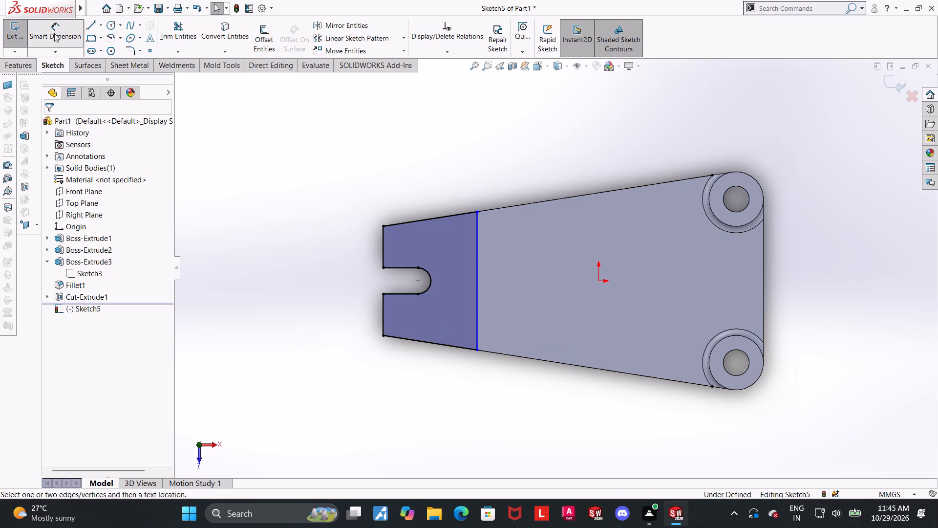
pyautogui.click(384, 243)
pyautogui.click(476, 248)
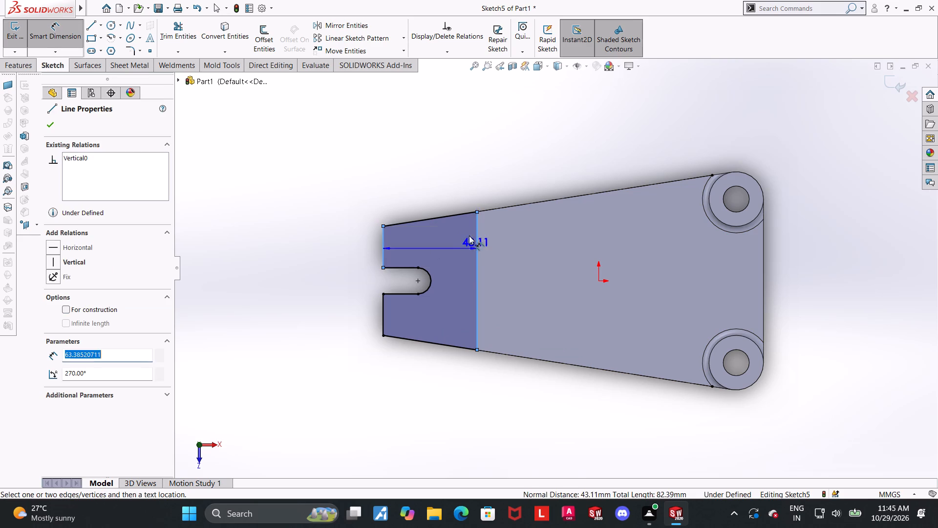
pyautogui.click(426, 149)
pyautogui.write('35')
pyautogui.press('Return')
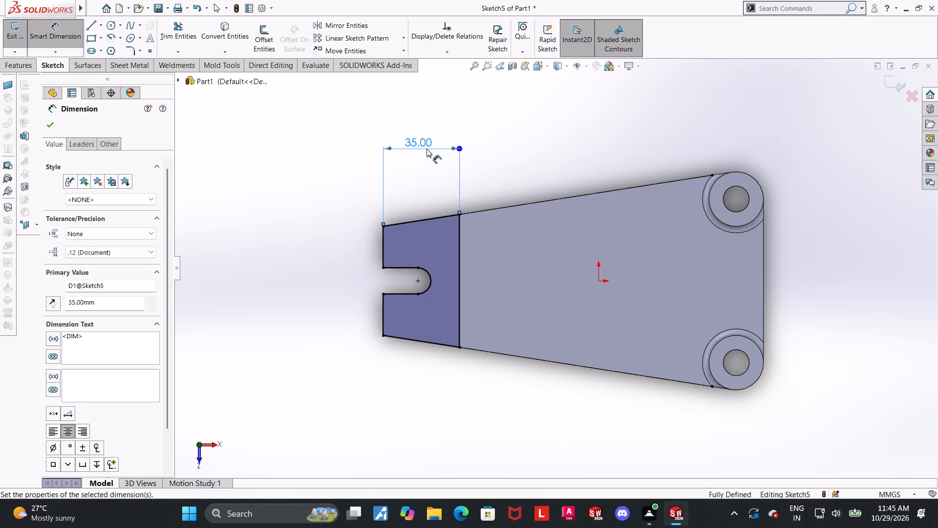
pyautogui.press('Escape')
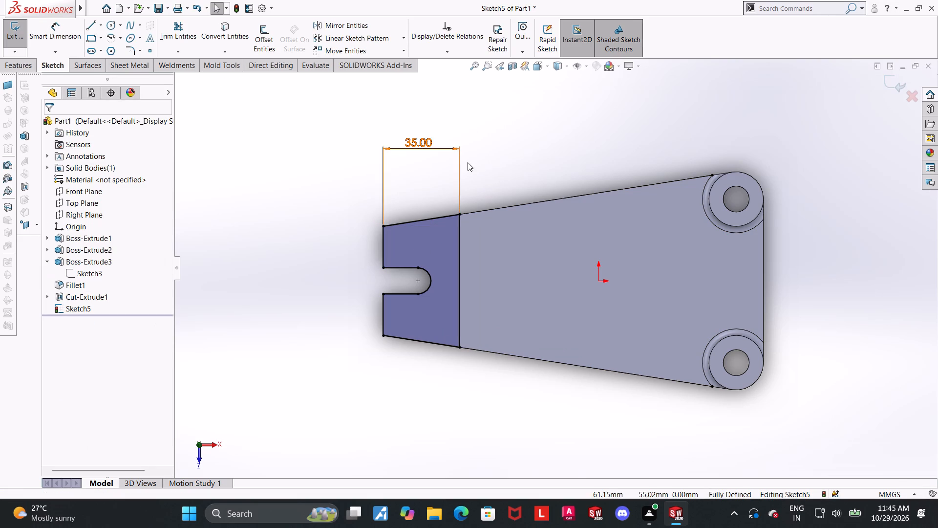
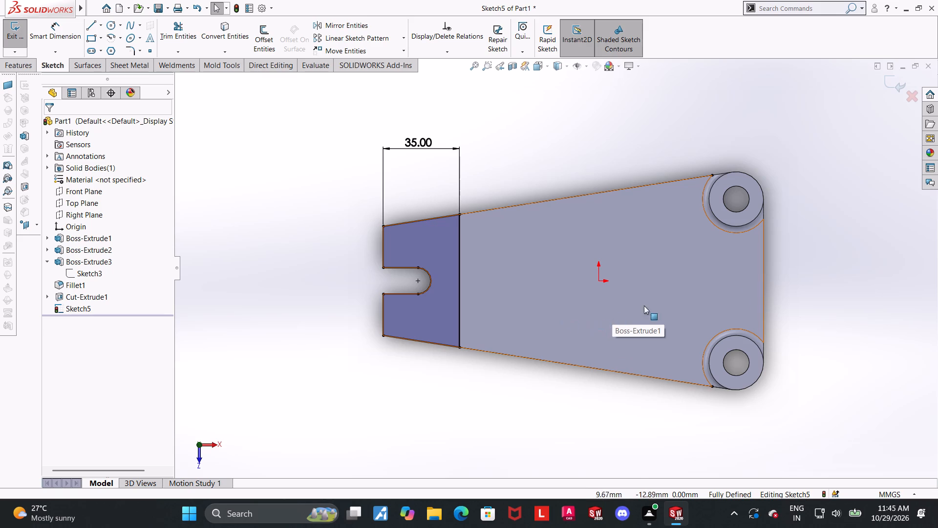
# Sketch a semicircular centre-point arc around the slot's rounded end, concentric with it and bulging toward the vertical line.
pyautogui.scroll(-2, 420, 286)
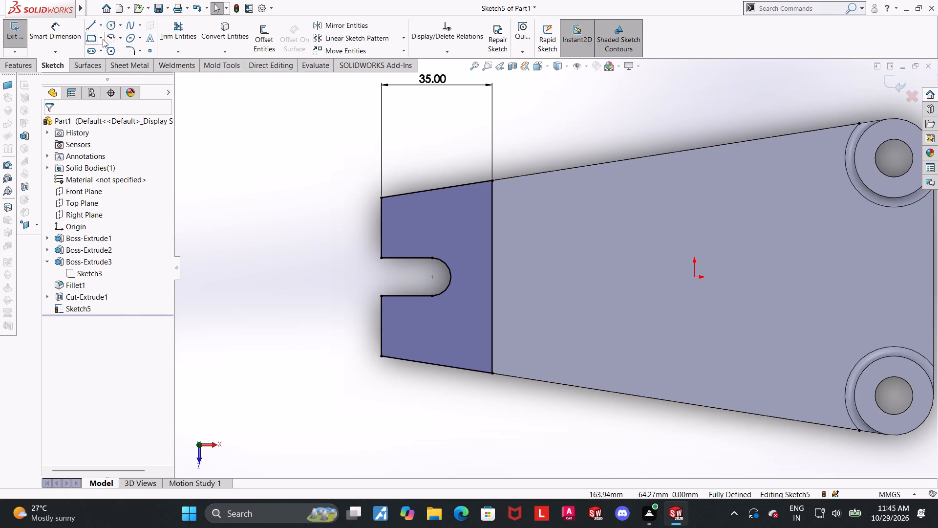
pyautogui.click(107, 38)
pyautogui.click(433, 275)
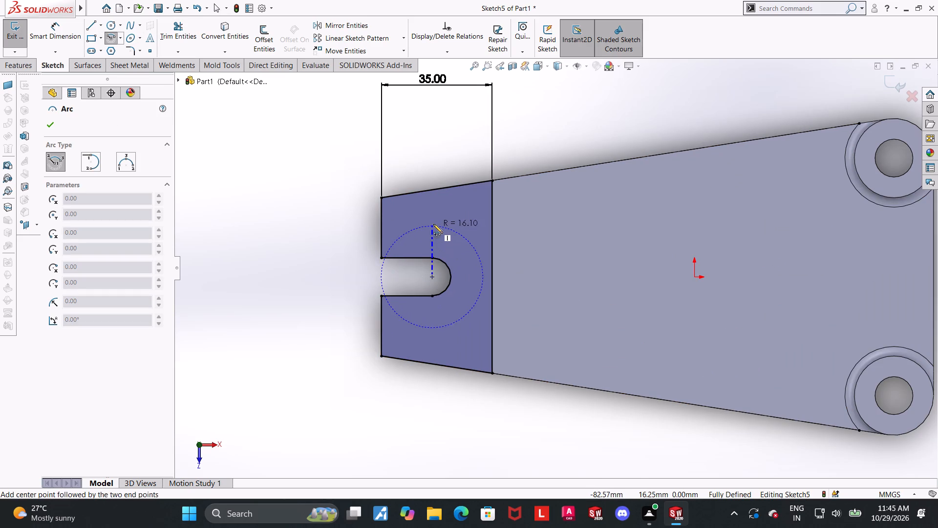
pyautogui.click(433, 224)
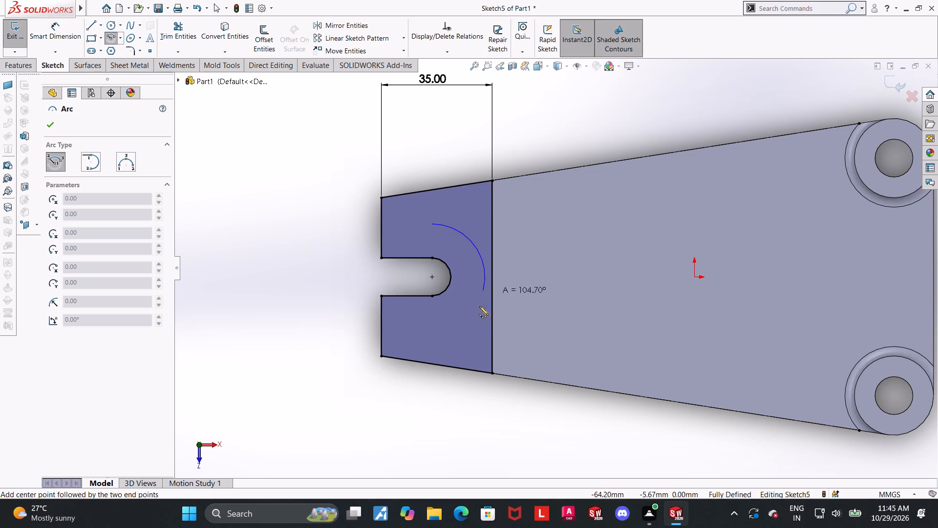
pyautogui.click(432, 321)
pyautogui.press('Escape')
pyautogui.press('Escape')
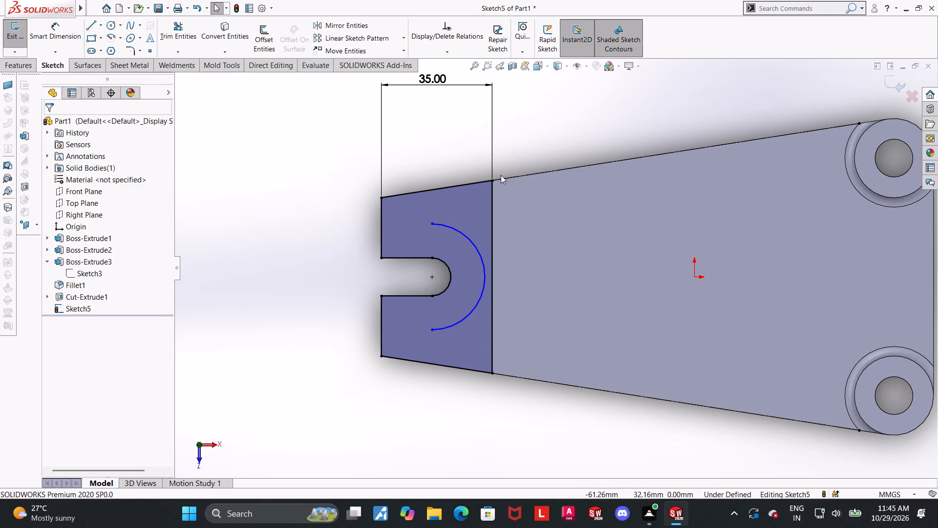
# Draw a horizontal line from the new arc's upper endpoint to the plate's slotted end edge.
pyautogui.scroll(-2, 479, 108)
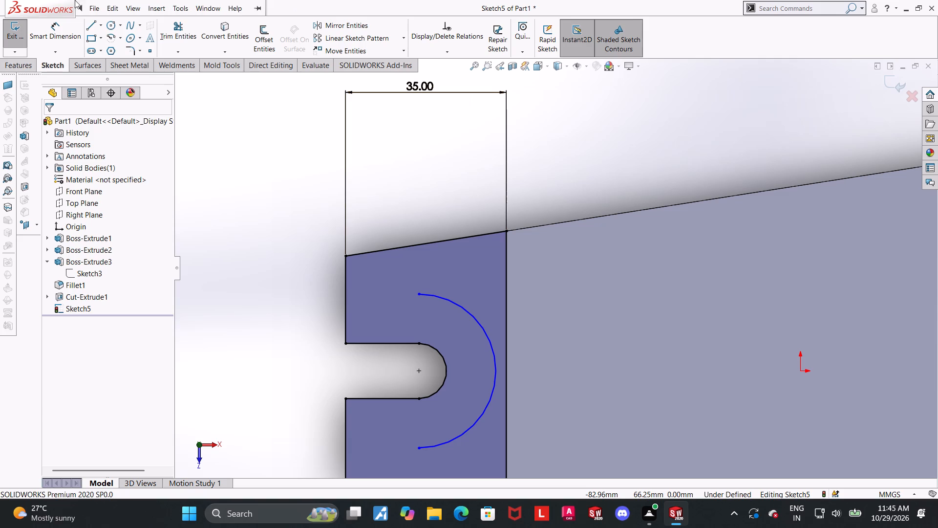
pyautogui.press('Escape')
pyautogui.click(97, 27)
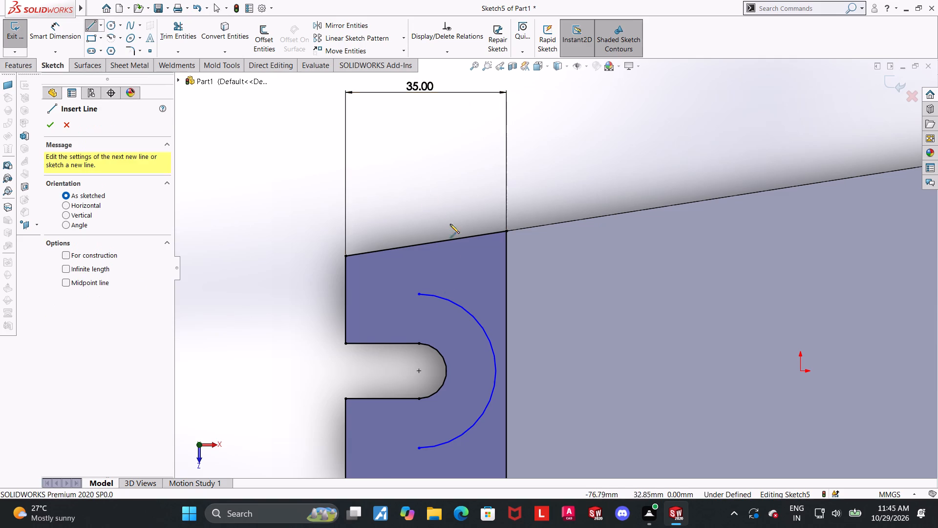
pyautogui.click(421, 295)
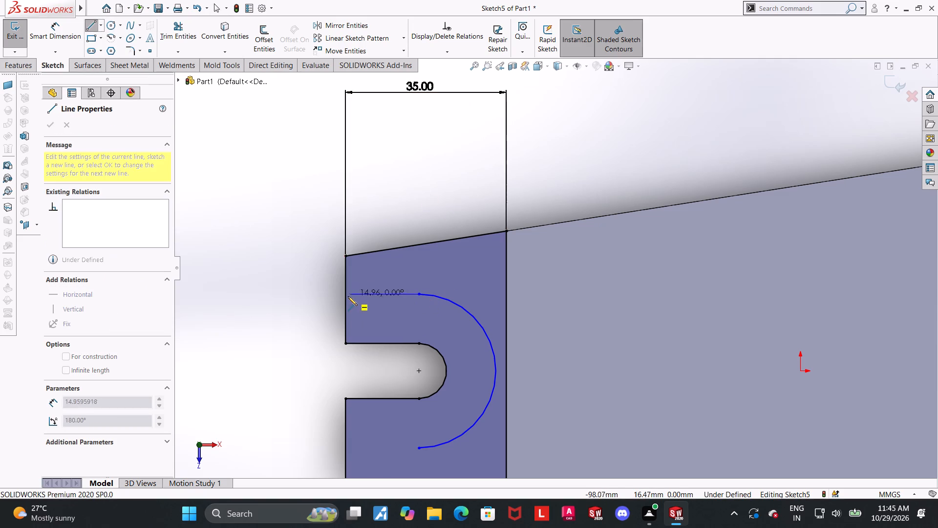
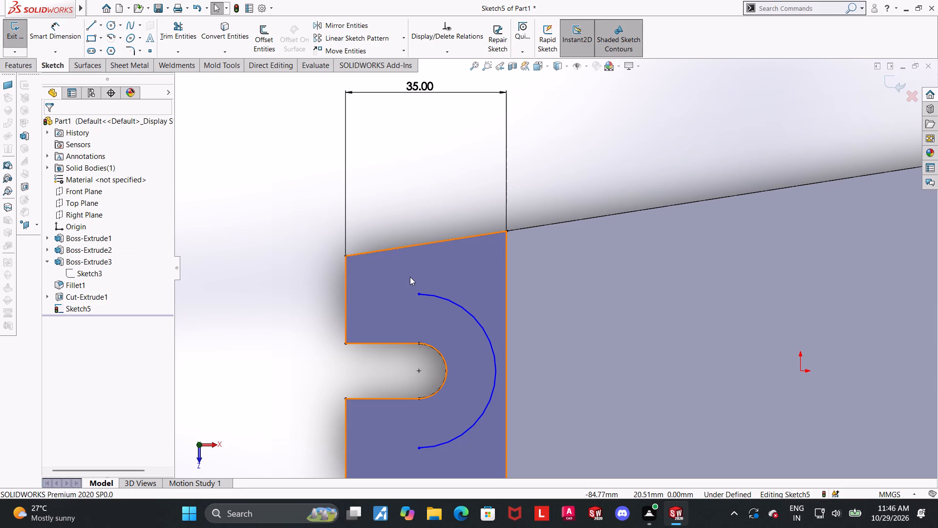
# Examine the semicircular arc and the 35 mm end profile against the whole plate from several angles.
pyautogui.press('Escape')
pyautogui.scroll(1, 403, 278)
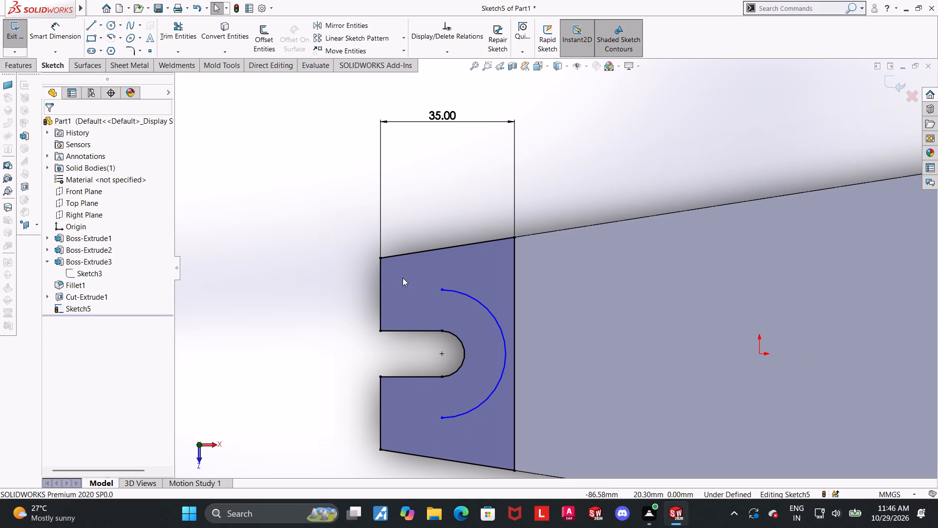
pyautogui.scroll(2, 319, 190)
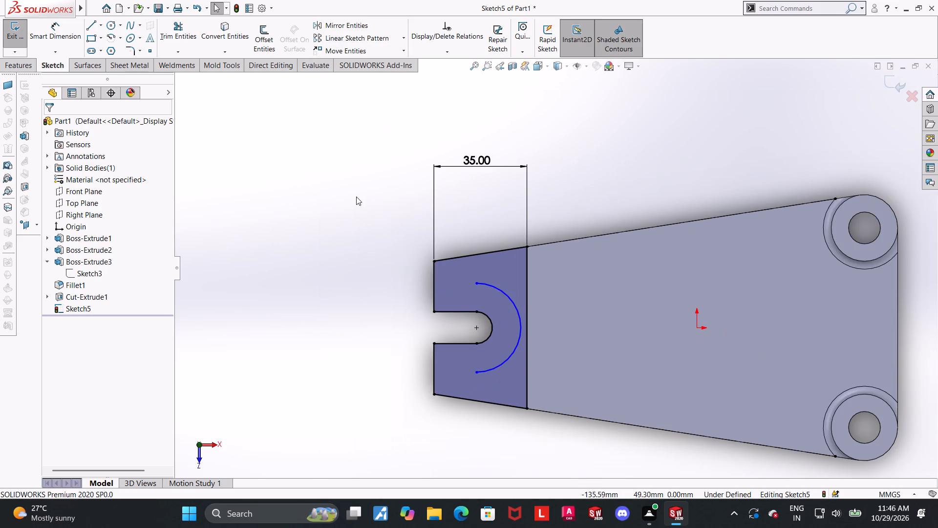
pyautogui.scroll(-2, 653, 344)
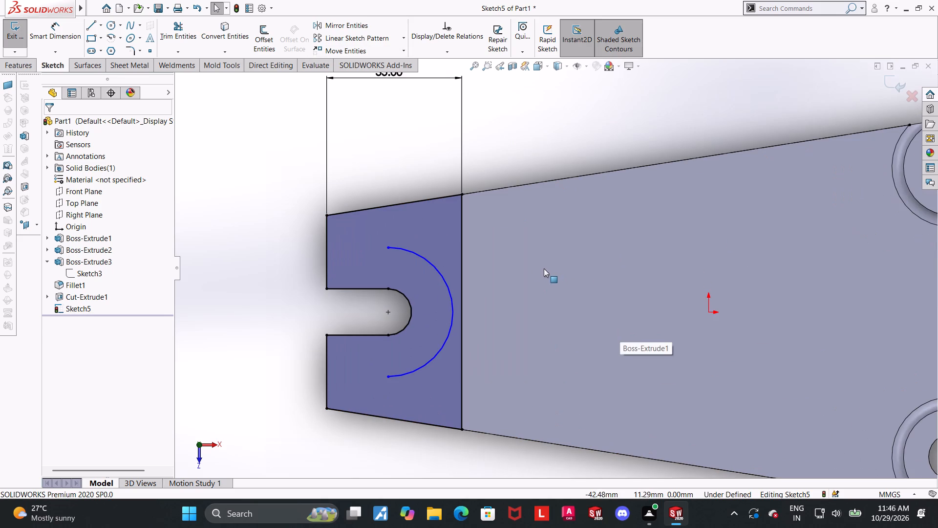
pyautogui.scroll(1, 500, 253)
pyautogui.scroll(-1, 539, 244)
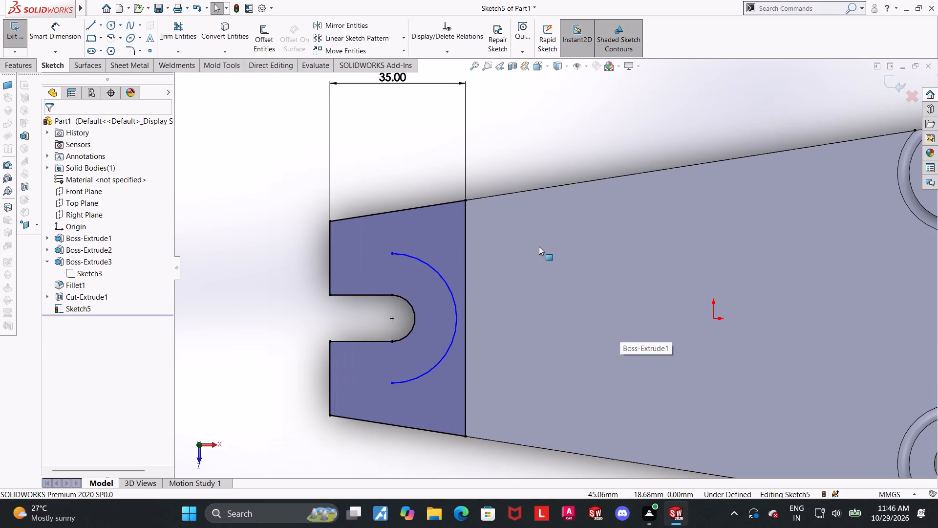
pyautogui.scroll(1, 542, 258)
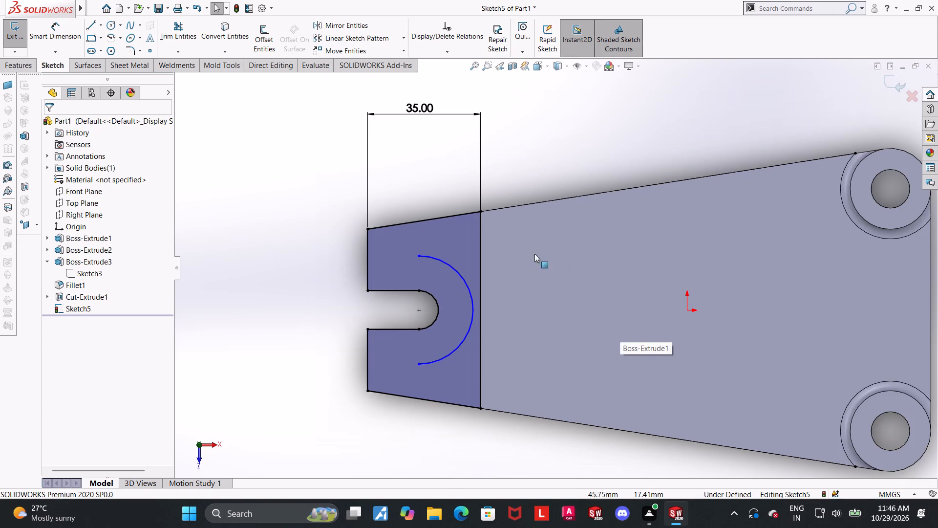
pyautogui.scroll(1, 504, 275)
pyautogui.scroll(1, 537, 337)
pyautogui.moveTo(537, 337); pyautogui.dragTo(533, 254, button='middle')
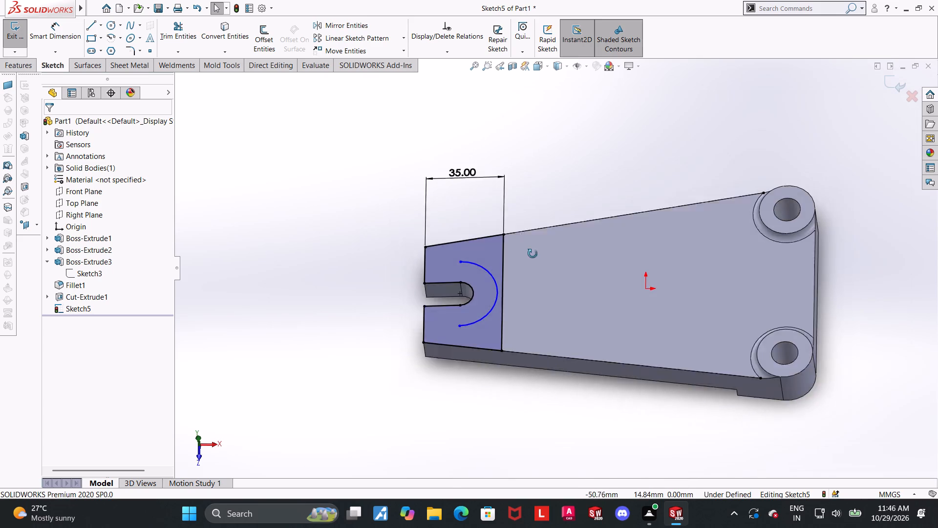
pyautogui.moveTo(533, 254); pyautogui.dragTo(540, 195, button='middle')
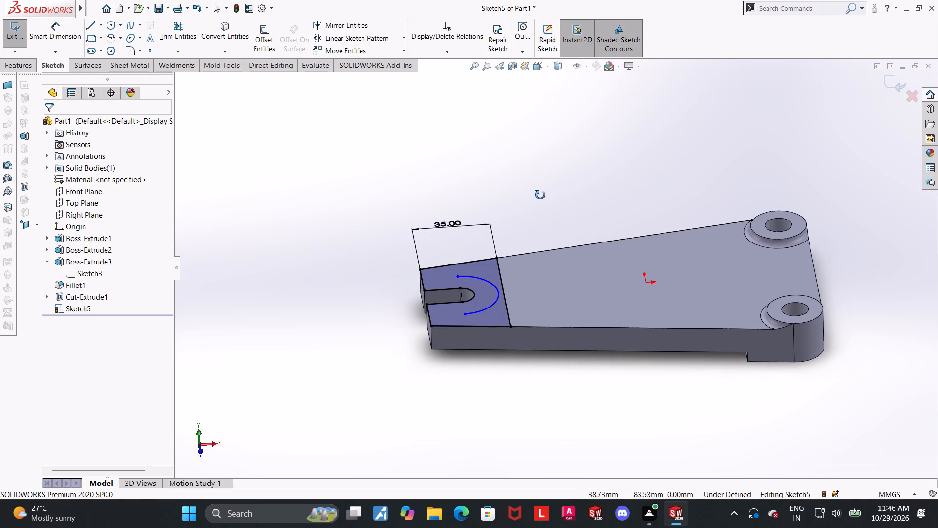
pyautogui.moveTo(540, 195); pyautogui.dragTo(569, 179, button='middle')
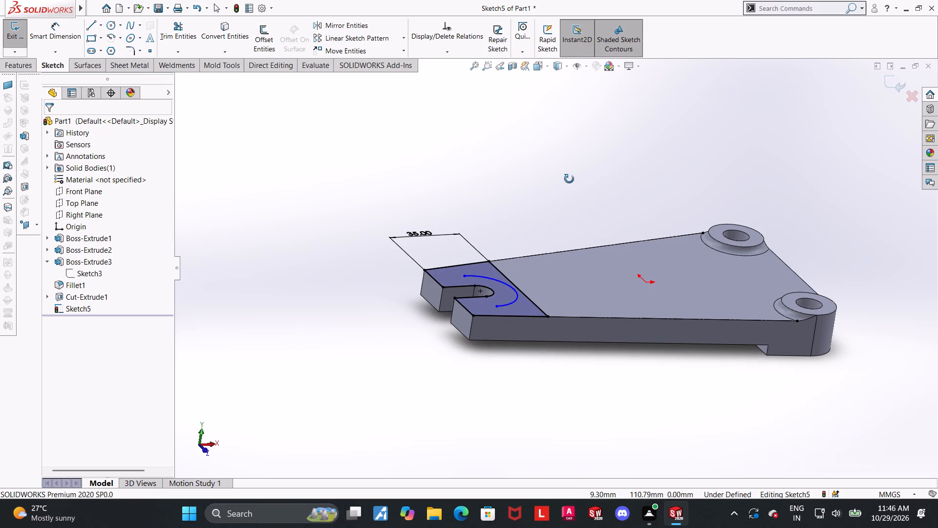
pyautogui.moveTo(569, 179); pyautogui.dragTo(576, 182, button='middle')
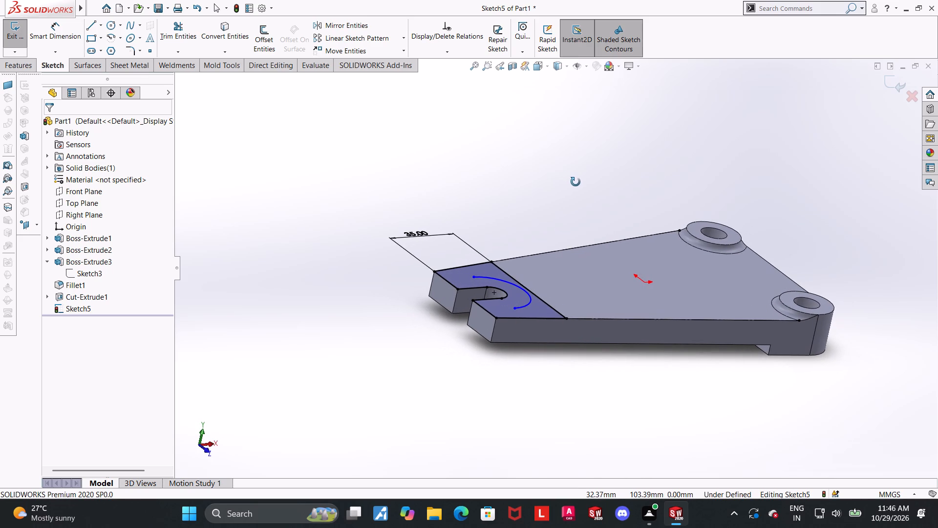
pyautogui.moveTo(576, 182); pyautogui.dragTo(551, 201, button='middle')
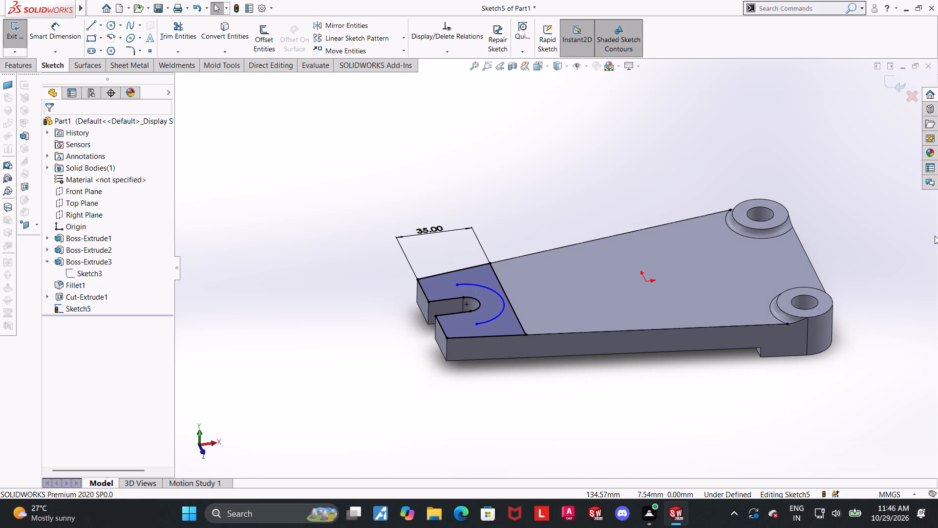
pyautogui.scroll(1, 823, 178)
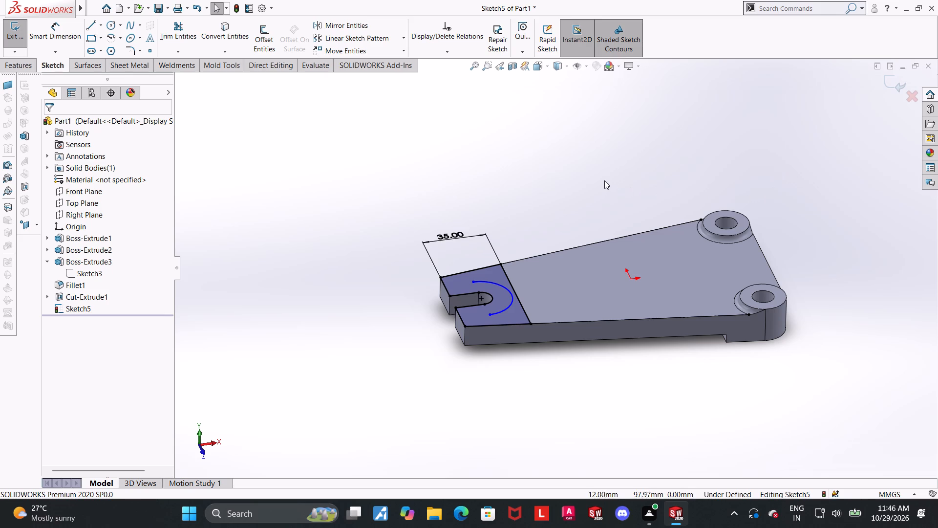
# Undo the semicircular arc around the slot and exit the slotted-end profile sketch.
pyautogui.hotkey('ctrl', 'z')
pyautogui.press('Escape')
pyautogui.moveTo(569, 141); pyautogui.dragTo(557, 145, button='middle')
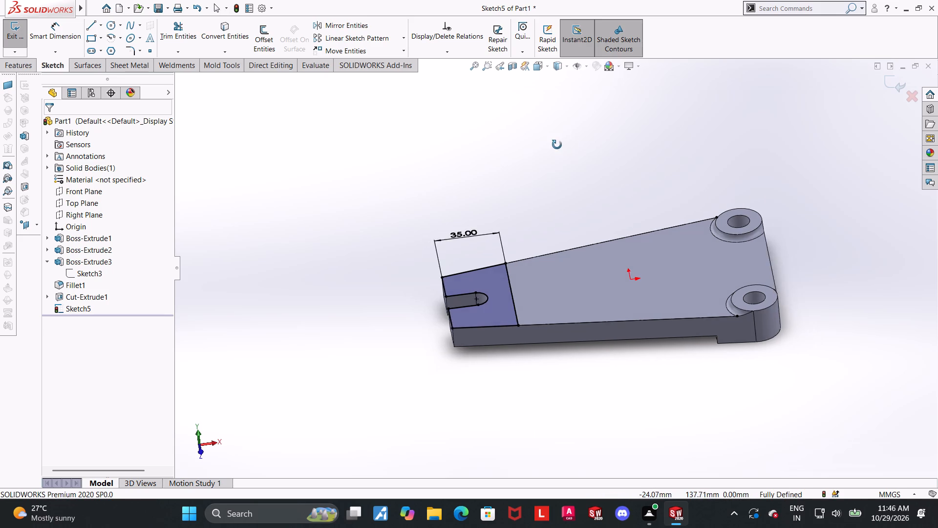
pyautogui.moveTo(557, 145); pyautogui.dragTo(582, 157, button='middle')
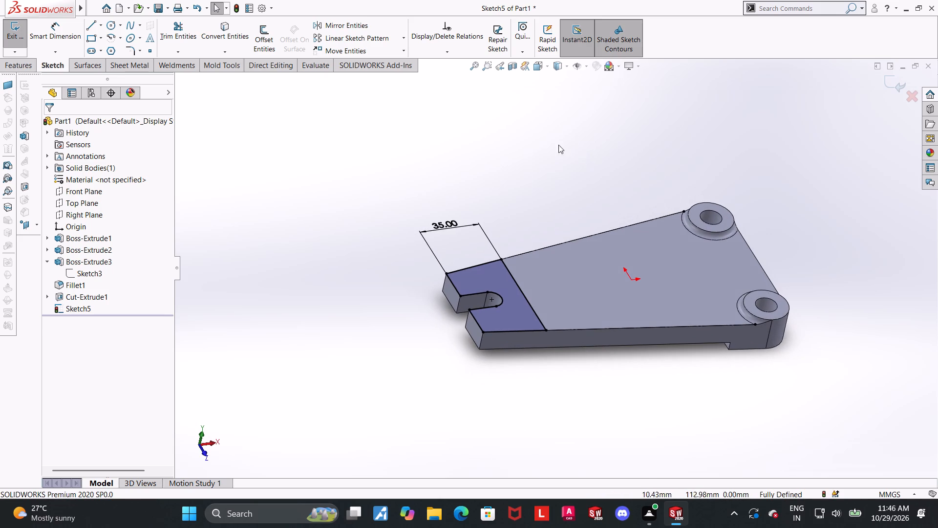
pyautogui.click(889, 83)
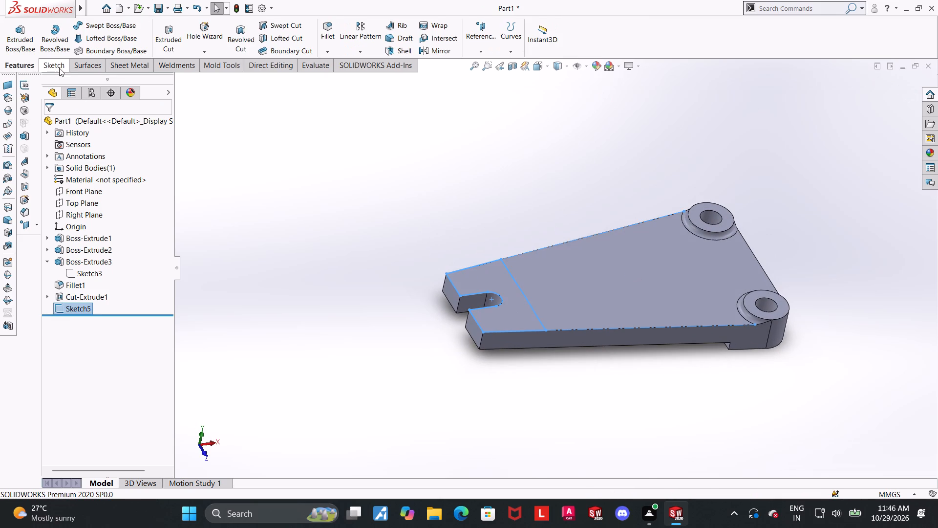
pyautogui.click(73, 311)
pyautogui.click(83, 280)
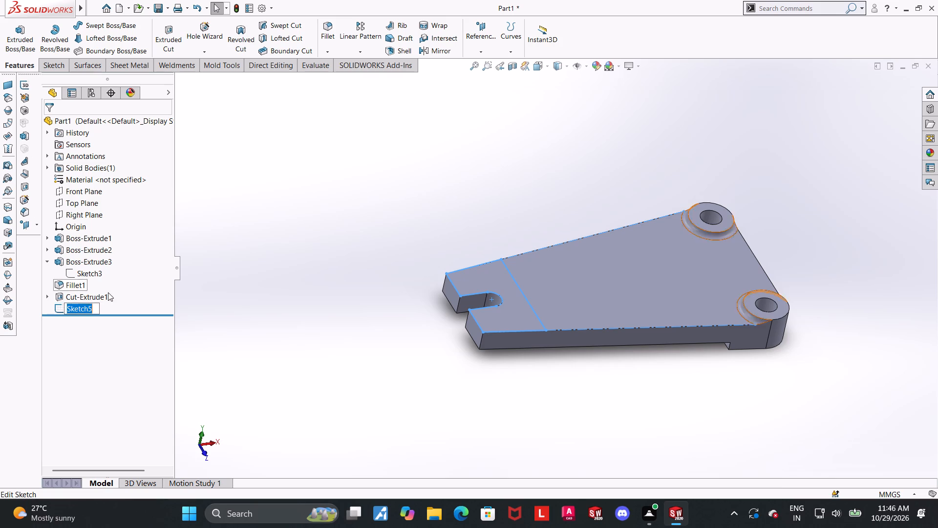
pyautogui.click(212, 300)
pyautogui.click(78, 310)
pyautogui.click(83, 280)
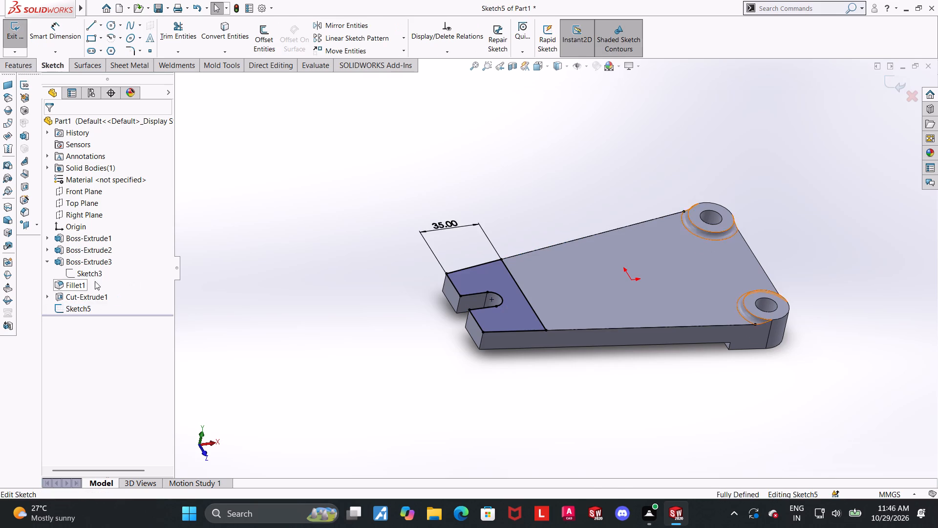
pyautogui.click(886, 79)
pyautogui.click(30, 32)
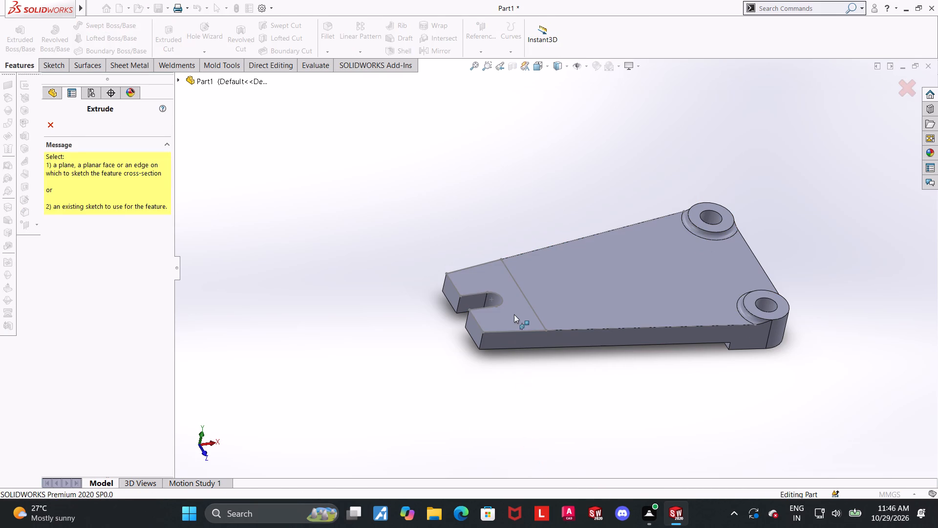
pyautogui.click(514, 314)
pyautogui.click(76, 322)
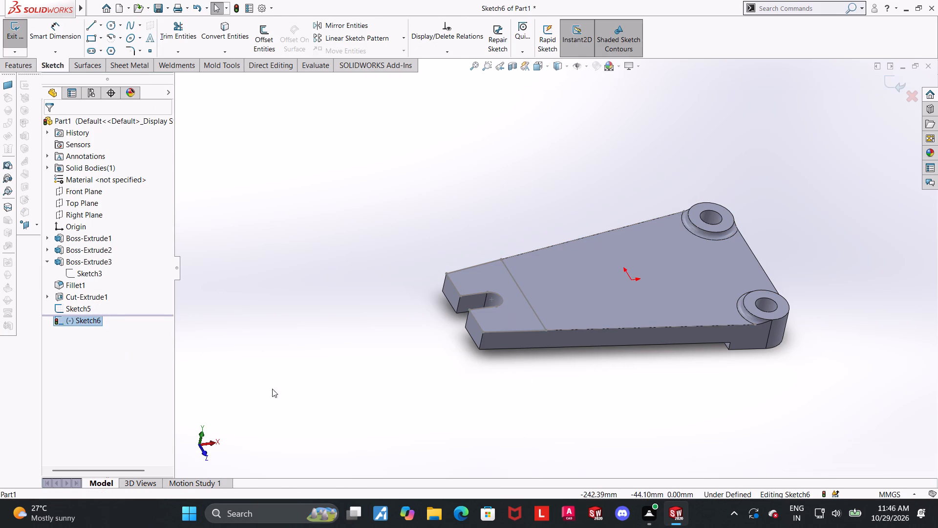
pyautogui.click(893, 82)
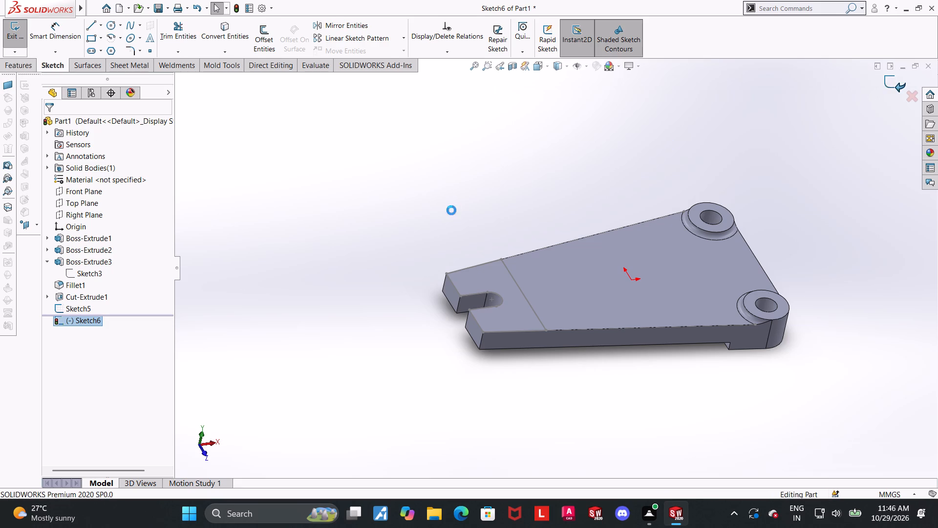
# Extrude the slotted 35 mm end profile 3 mm upward from the sketch plane, blind and merged with the plate.
pyautogui.click(75, 304)
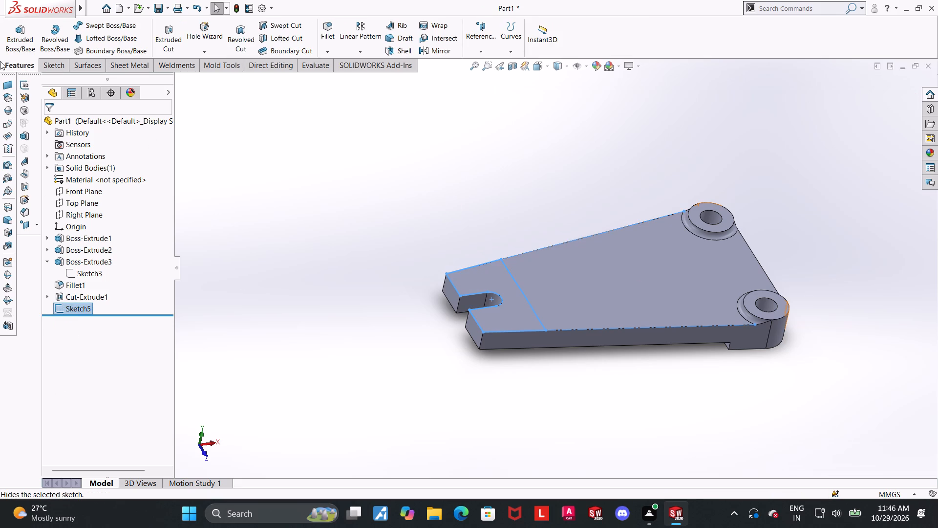
pyautogui.click(12, 35)
pyautogui.moveTo(316, 336); pyautogui.dragTo(310, 304, button='middle')
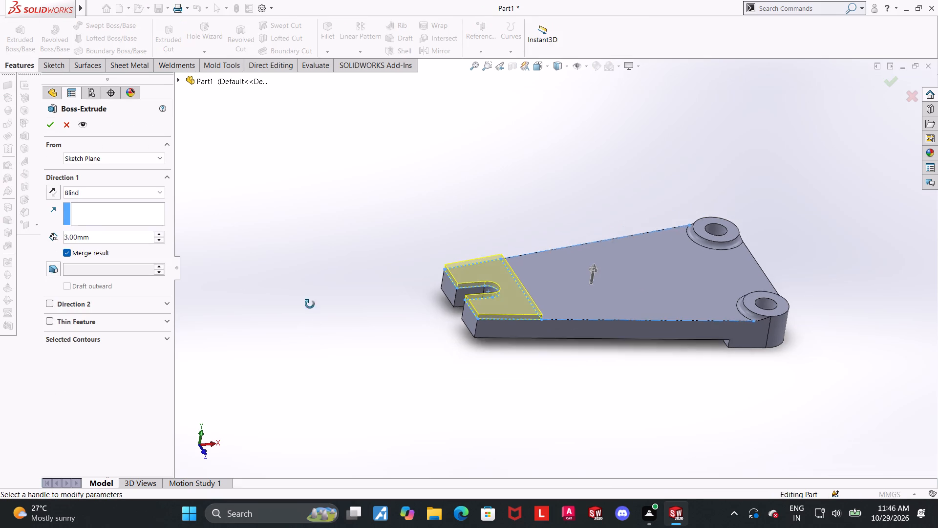
pyautogui.moveTo(310, 304); pyautogui.dragTo(302, 308, button='middle')
pyautogui.scroll(-2, 492, 200)
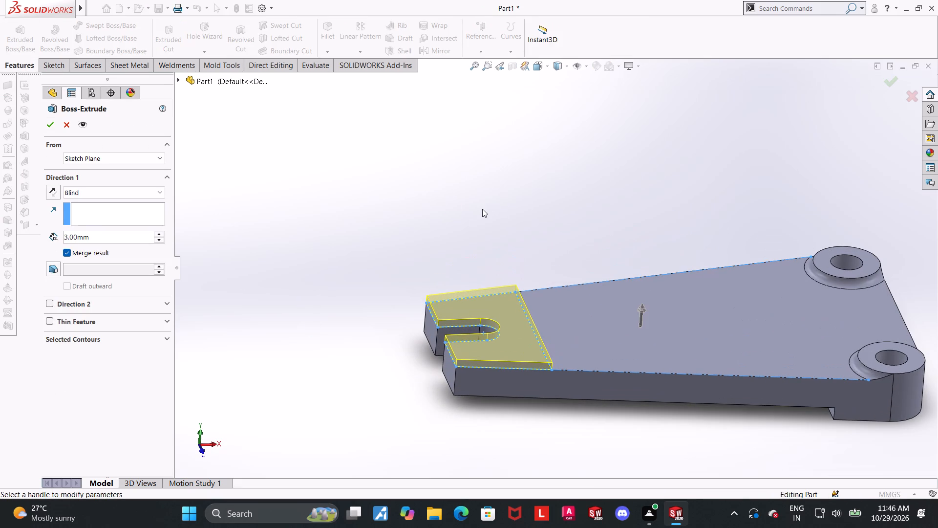
pyautogui.scroll(-1, 480, 207)
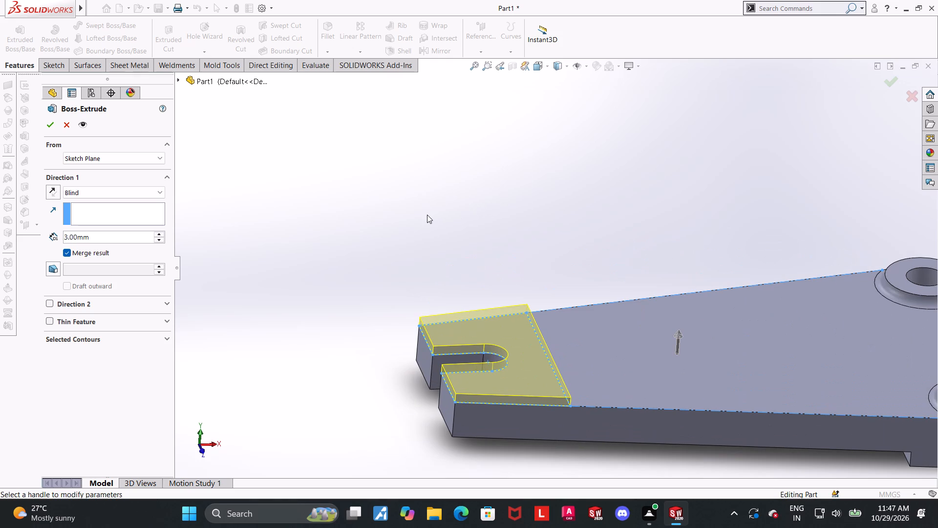
pyautogui.scroll(1, 465, 310)
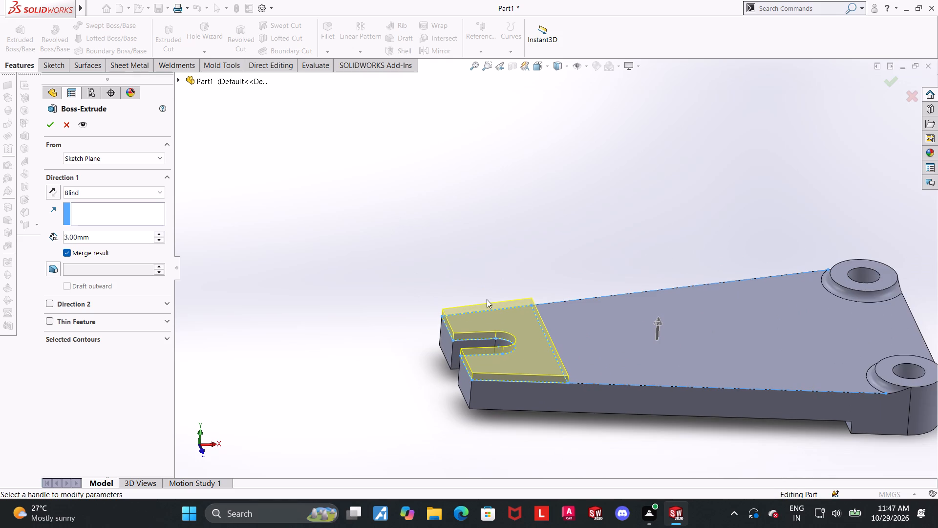
pyautogui.scroll(-2, 620, 336)
pyautogui.scroll(1, 573, 311)
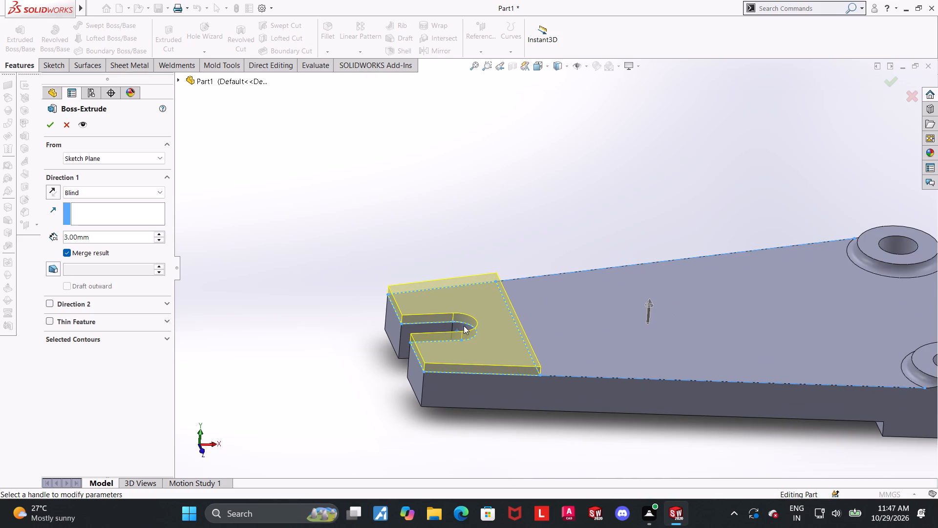
pyautogui.scroll(4, 507, 323)
pyautogui.moveTo(687, 358); pyautogui.dragTo(696, 329, button='middle')
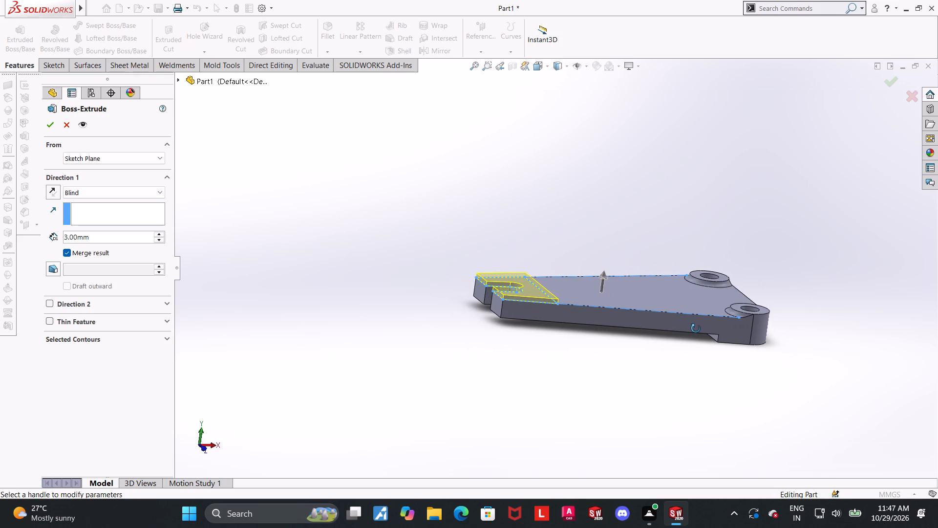
pyautogui.moveTo(696, 329); pyautogui.dragTo(700, 302, button='middle')
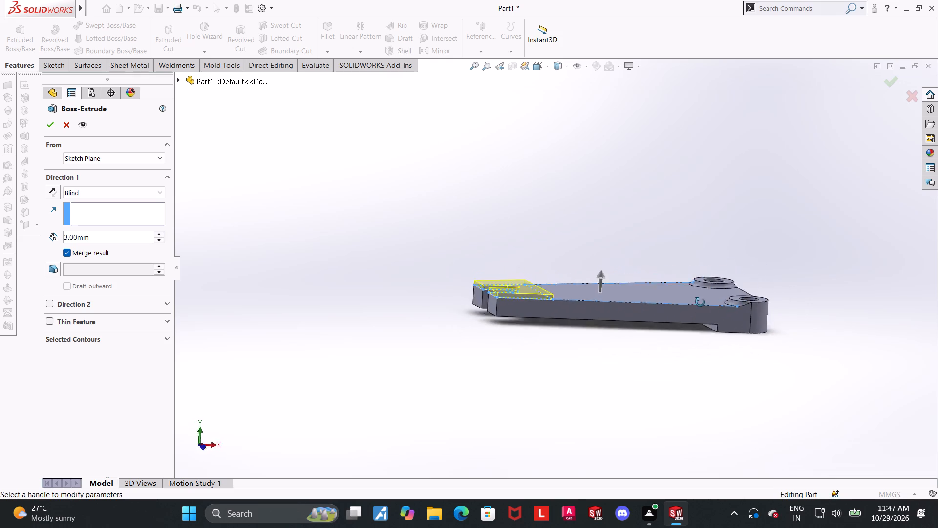
pyautogui.moveTo(700, 302); pyautogui.dragTo(699, 346, button='middle')
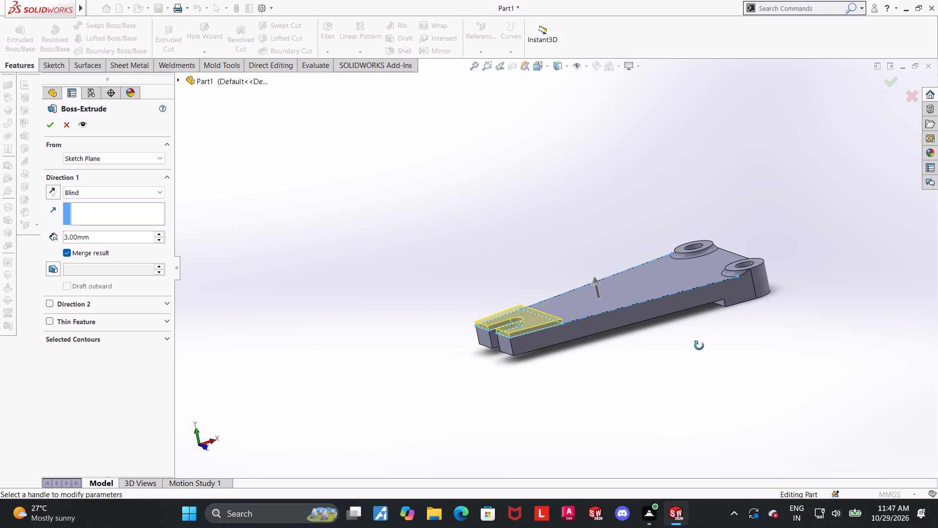
pyautogui.moveTo(699, 346); pyautogui.dragTo(671, 366, button='middle')
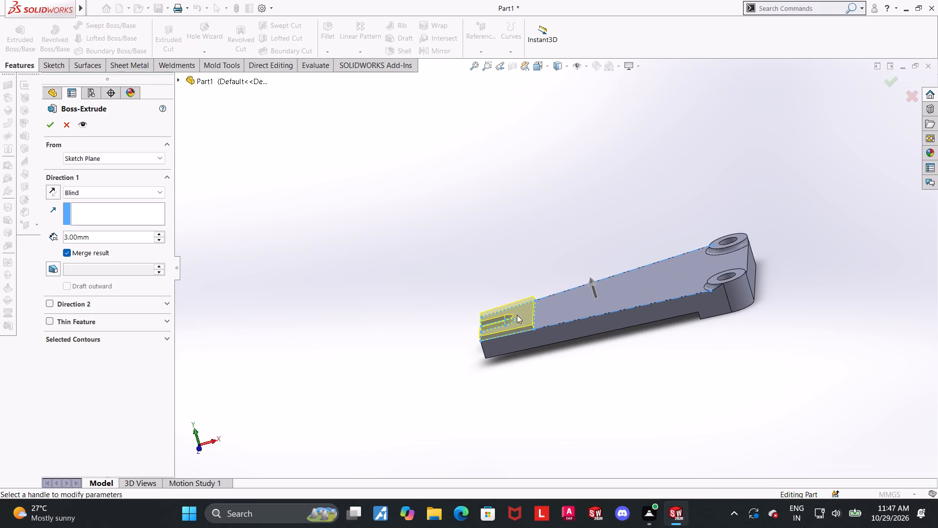
pyautogui.scroll(-3, 511, 315)
pyautogui.moveTo(505, 413); pyautogui.dragTo(525, 410, button='middle')
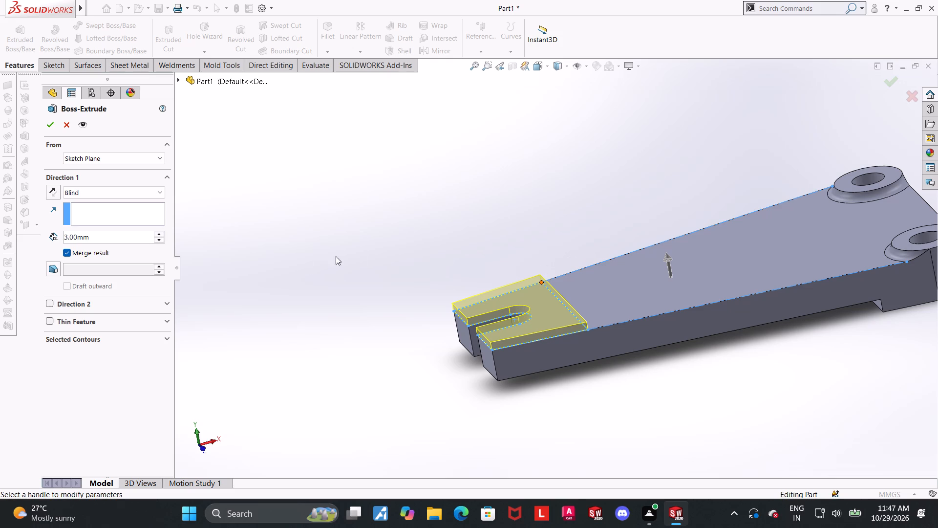
pyautogui.click(55, 125)
pyautogui.click(320, 236)
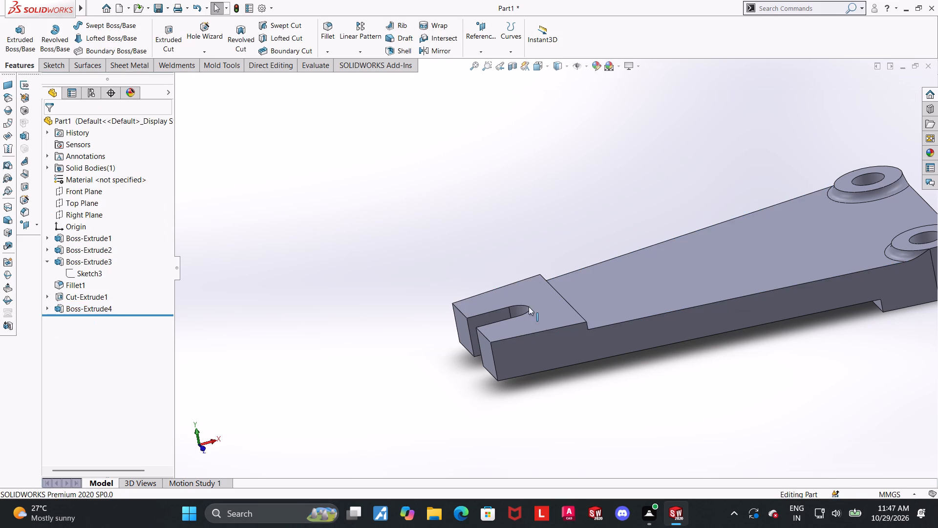
# Measure between the raised slotted end's top face and the plate's underside.
pyautogui.click(310, 71)
pyautogui.click(99, 28)
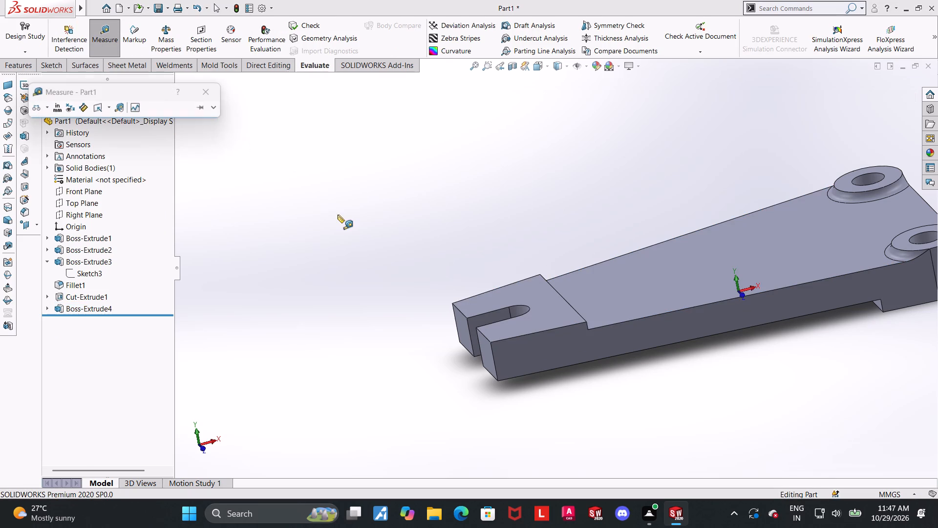
pyautogui.moveTo(338, 216); pyautogui.dragTo(348, 223, button='middle')
pyautogui.click(558, 331)
pyautogui.moveTo(569, 355); pyautogui.dragTo(556, 254, button='middle')
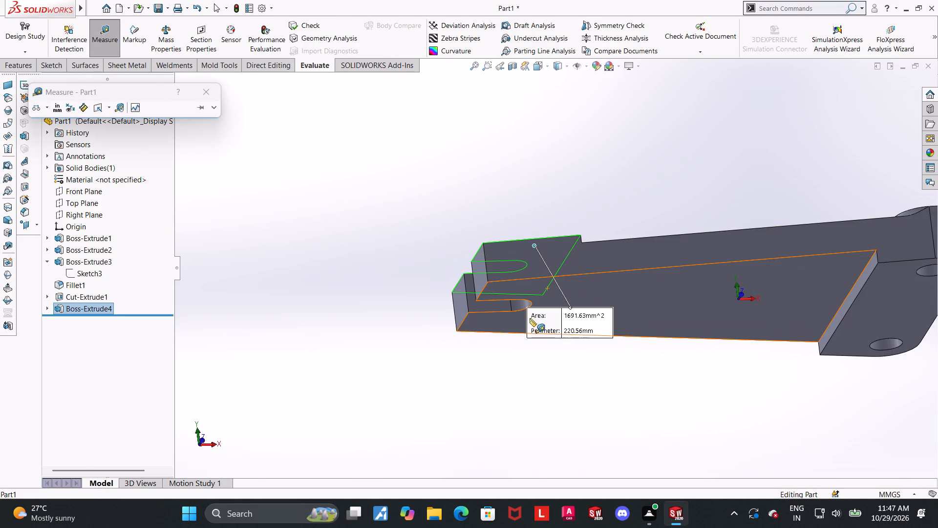
pyautogui.click(611, 275)
pyautogui.press('Escape')
# Measure between the underside pad's bottom face and the top face of one bored boss.
pyautogui.moveTo(510, 188); pyautogui.dragTo(441, 281, button='middle')
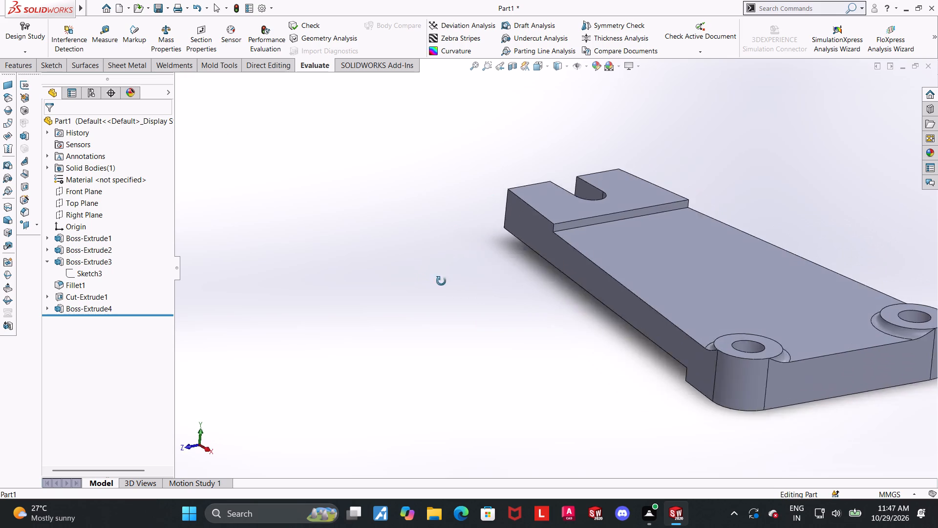
pyautogui.scroll(4, 472, 270)
pyautogui.moveTo(441, 281); pyautogui.dragTo(518, 250, button='middle')
pyautogui.scroll(-4, 821, 260)
pyautogui.click(108, 30)
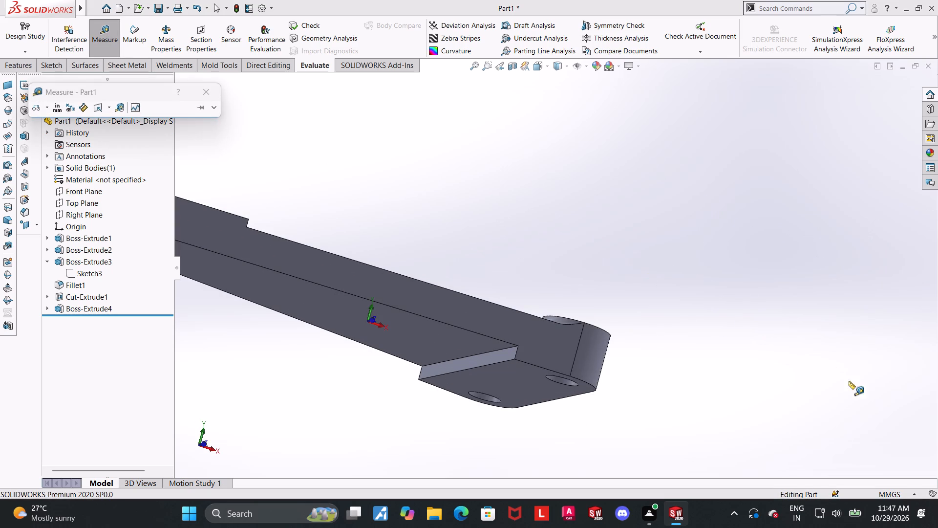
pyautogui.moveTo(797, 399); pyautogui.dragTo(793, 338, button='middle')
pyautogui.click(547, 385)
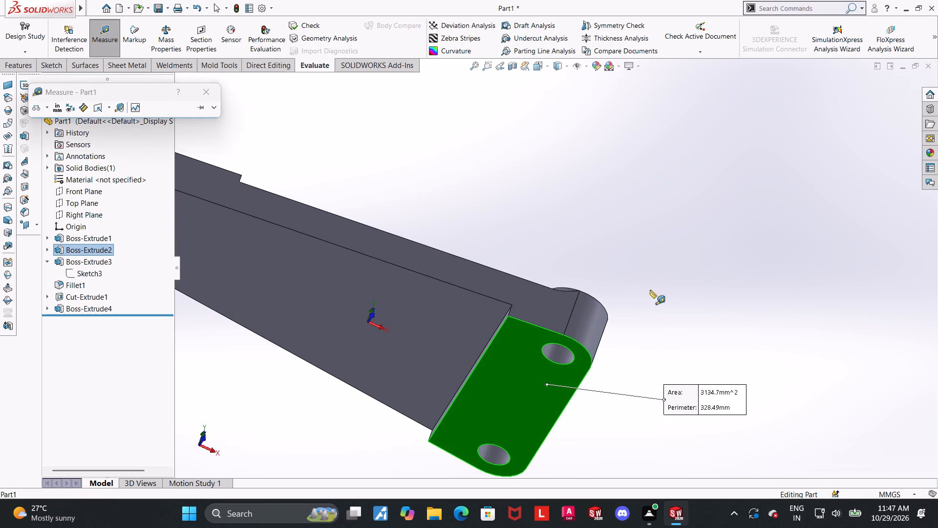
pyautogui.moveTo(650, 290); pyautogui.dragTo(638, 407, button='middle')
pyautogui.click(585, 368)
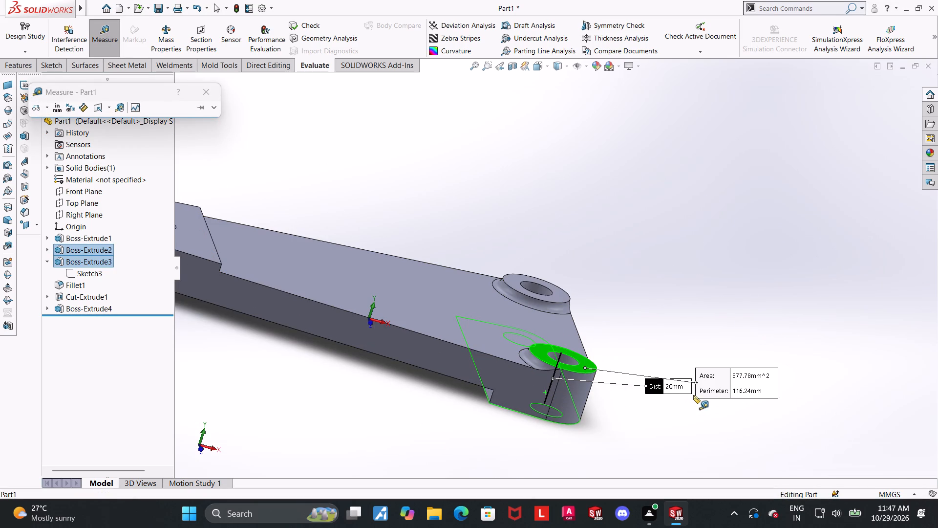
pyautogui.press('Escape')
# Measure the raised slotted end again, starting from its top face and viewing the plate's underside.
pyautogui.scroll(4, 690, 399)
pyautogui.scroll(-5, 359, 240)
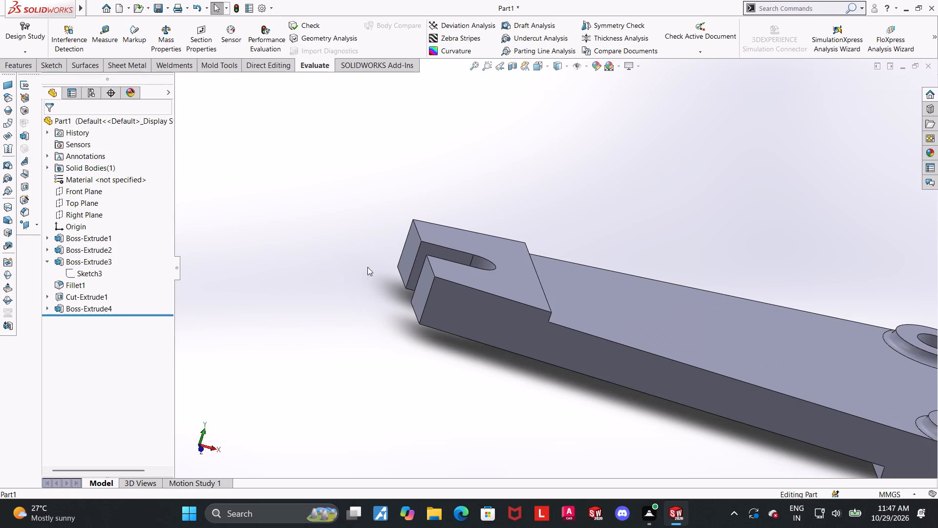
pyautogui.click(105, 29)
pyautogui.click(497, 277)
pyautogui.moveTo(540, 406); pyautogui.dragTo(538, 391, button='middle')
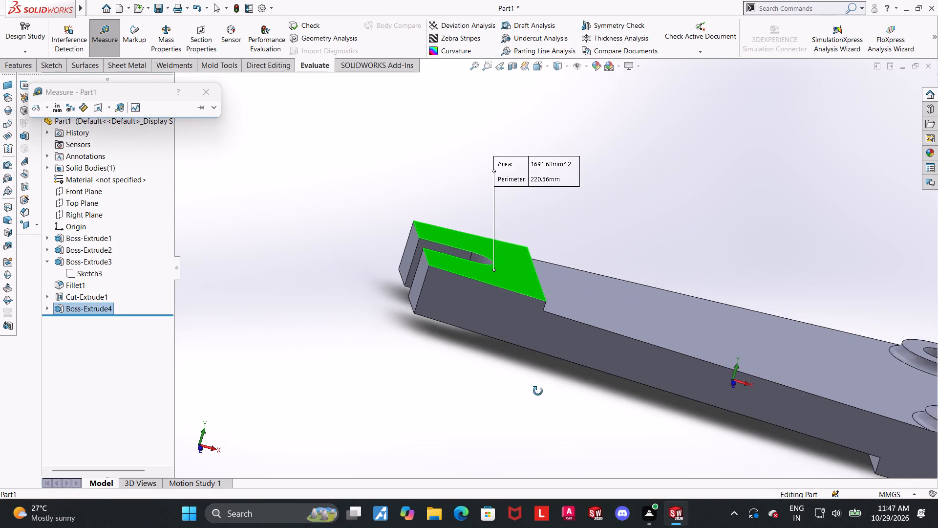
pyautogui.moveTo(538, 391); pyautogui.dragTo(535, 340, button='middle')
pyautogui.click(534, 319)
pyautogui.press('Escape')
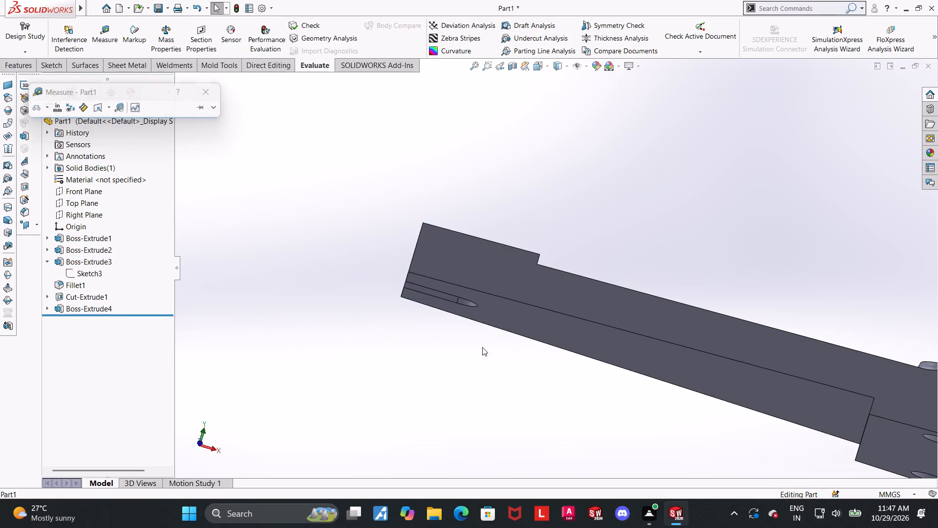
# In a new sketch on the raised slotted end's top face, draw a 180° arc of about 10.7 mm radius concentric with the slot's round end.
pyautogui.moveTo(491, 312); pyautogui.dragTo(509, 403, button='middle')
pyautogui.scroll(-1, 555, 250)
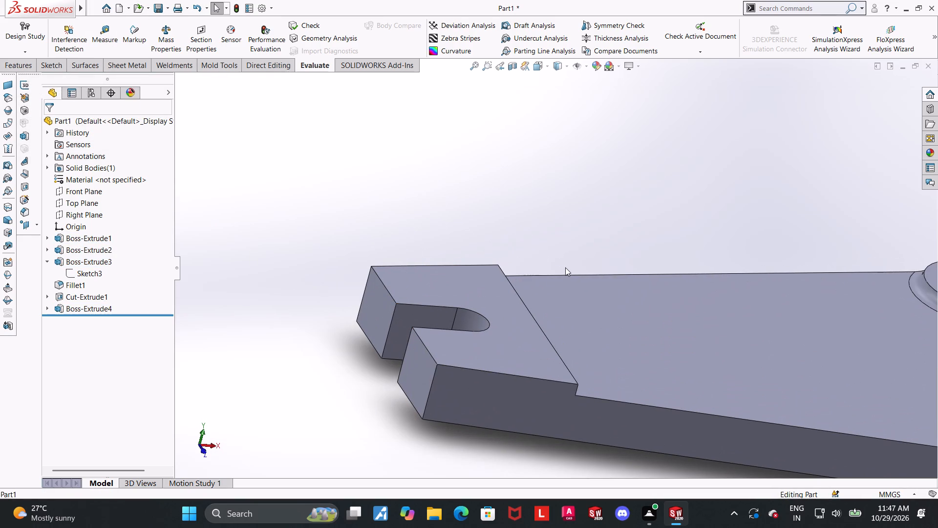
pyautogui.click(513, 348)
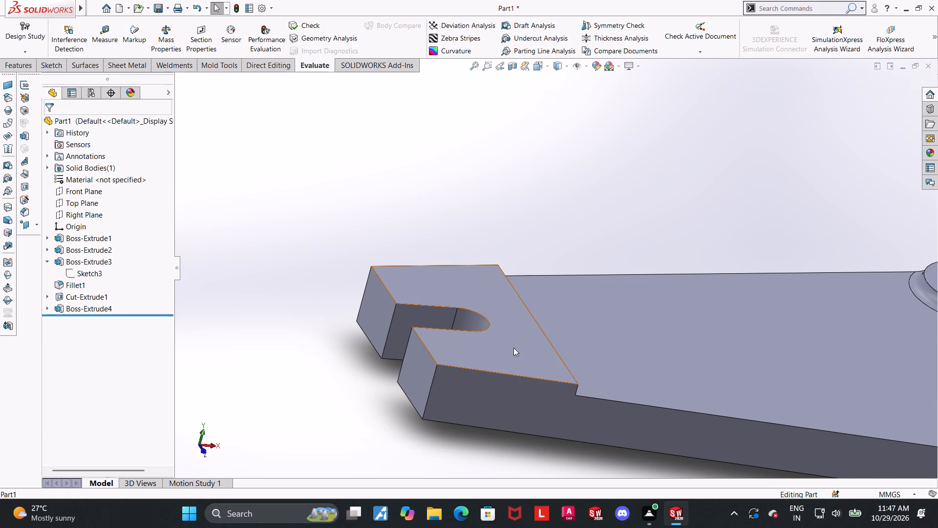
pyautogui.click(554, 324)
pyautogui.click(75, 321)
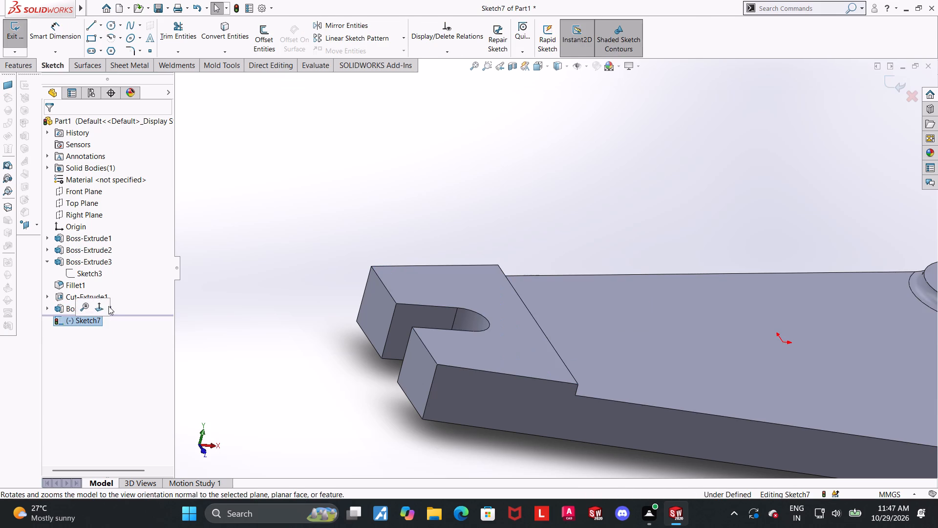
pyautogui.click(106, 306)
pyautogui.scroll(-4, 404, 231)
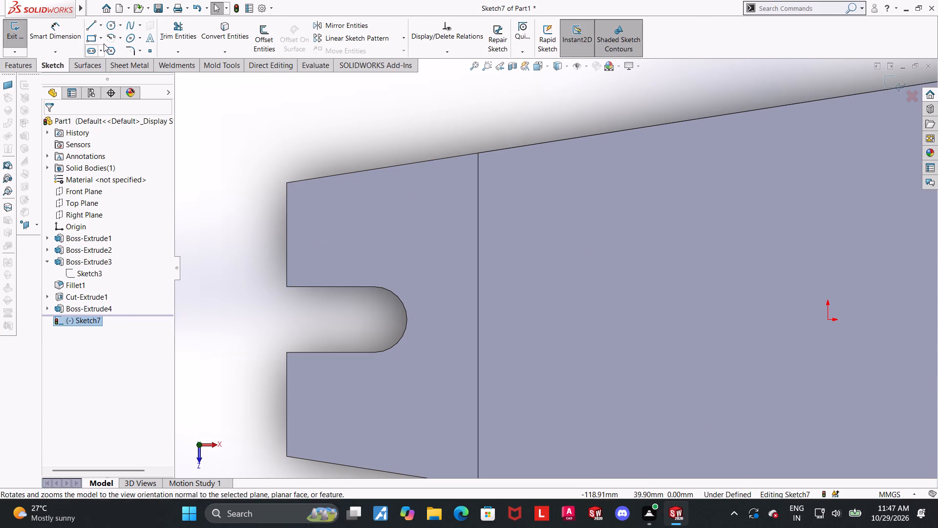
pyautogui.click(112, 35)
pyautogui.scroll(1, 479, 260)
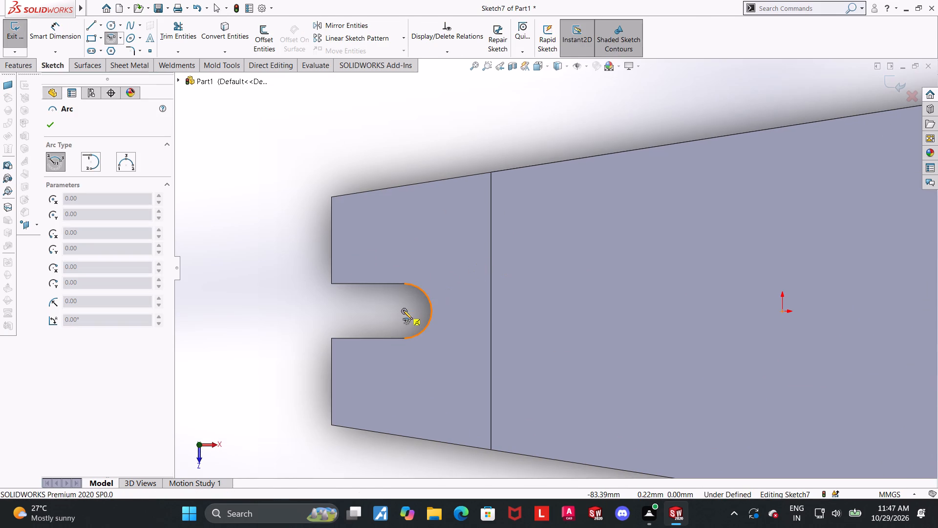
pyautogui.click(403, 310)
pyautogui.click(406, 262)
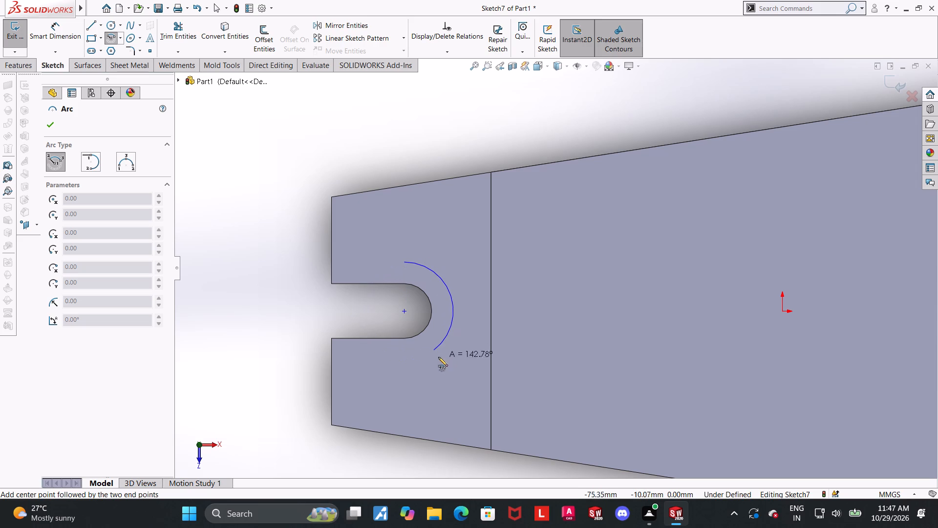
pyautogui.click(404, 361)
pyautogui.press('Escape')
# Draw lines from the arc's upper end: 16 mm to the plate's end edge, about 4.73 mm to the slot corner, and 16 mm along the slot.
pyautogui.click(95, 25)
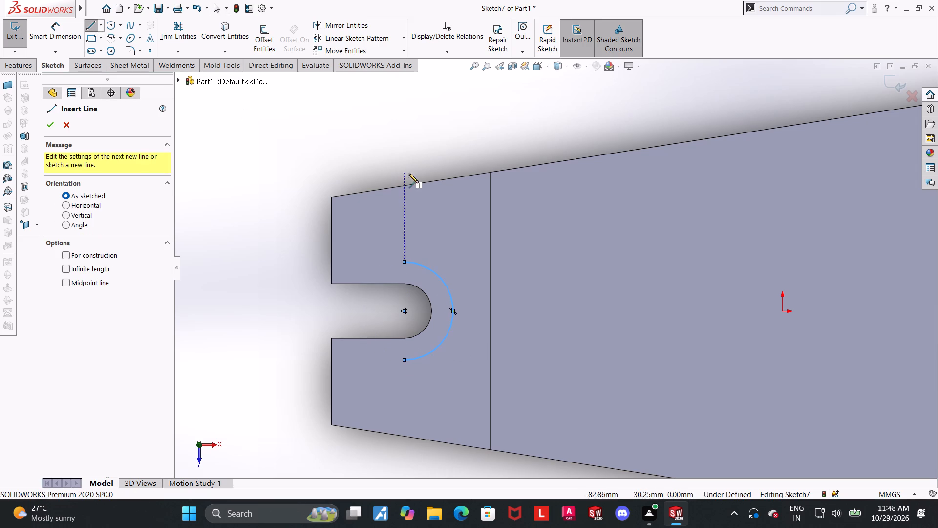
pyautogui.click(402, 261)
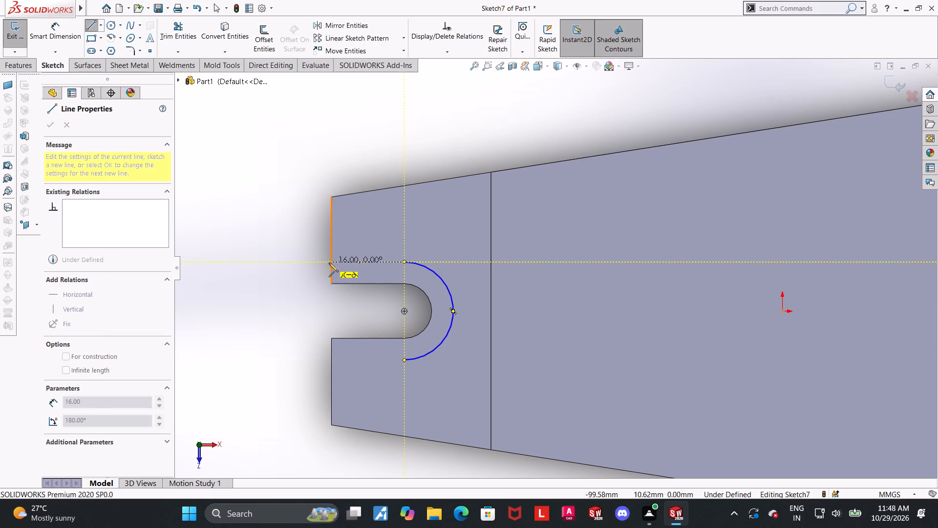
pyautogui.click(330, 263)
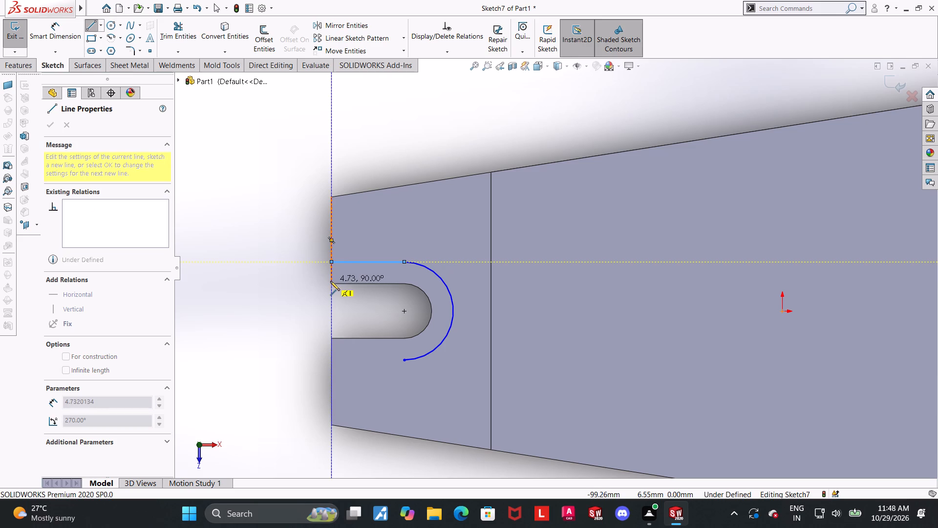
pyautogui.click(330, 281)
pyautogui.click(403, 285)
pyautogui.press('Escape')
pyautogui.press('Escape')
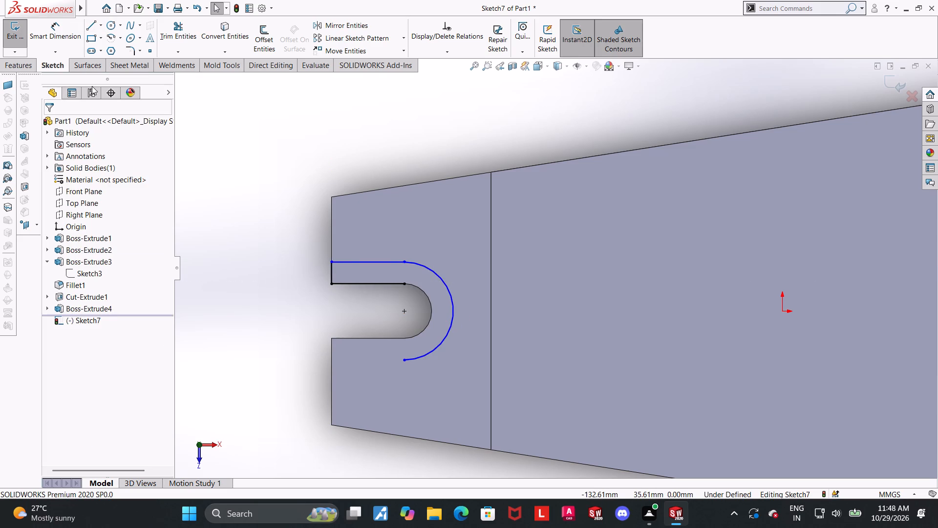
pyautogui.press('Escape')
# Draw the matching lines from the arc's lower end: 16 mm to the plate's end edge, to the slot corner, and 16 mm along the slot.
pyautogui.click(90, 29)
pyautogui.click(403, 361)
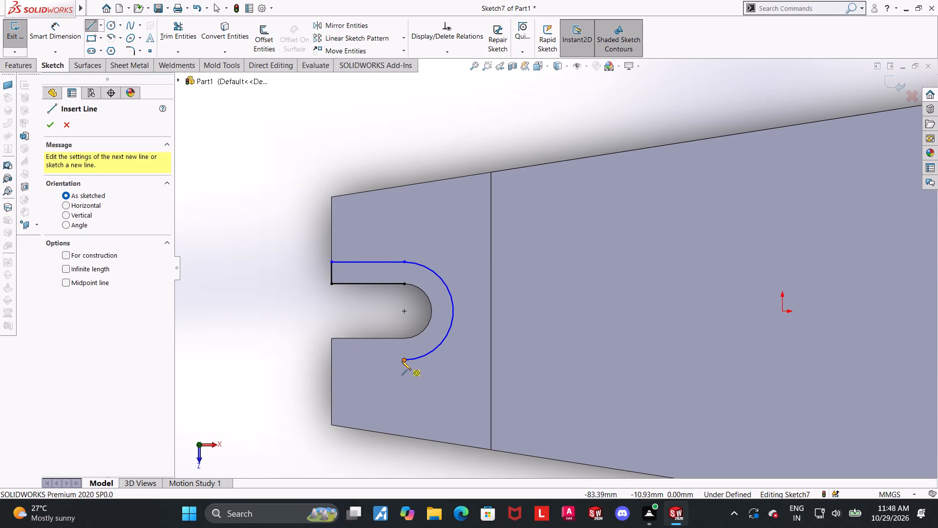
pyautogui.click(330, 359)
pyautogui.click(330, 340)
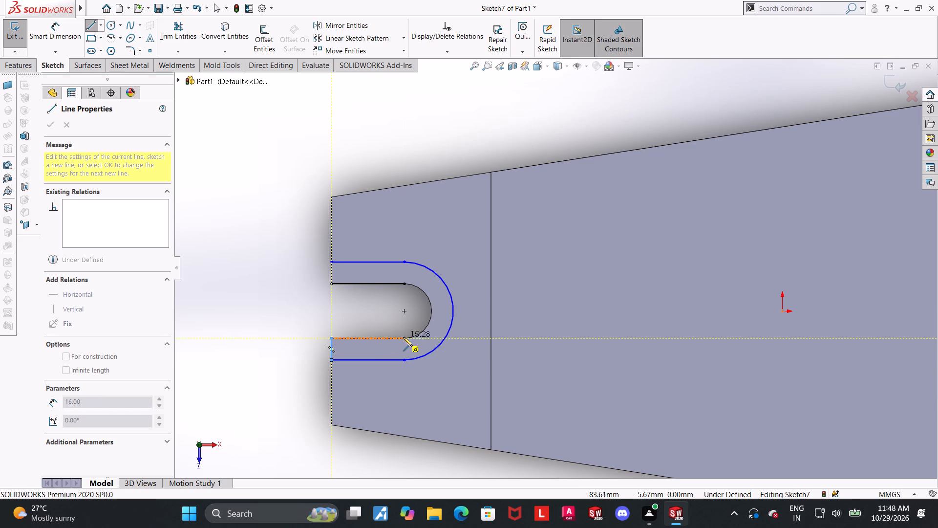
pyautogui.click(405, 337)
pyautogui.press('Escape')
pyautogui.press('Escape')
pyautogui.press('Escape')
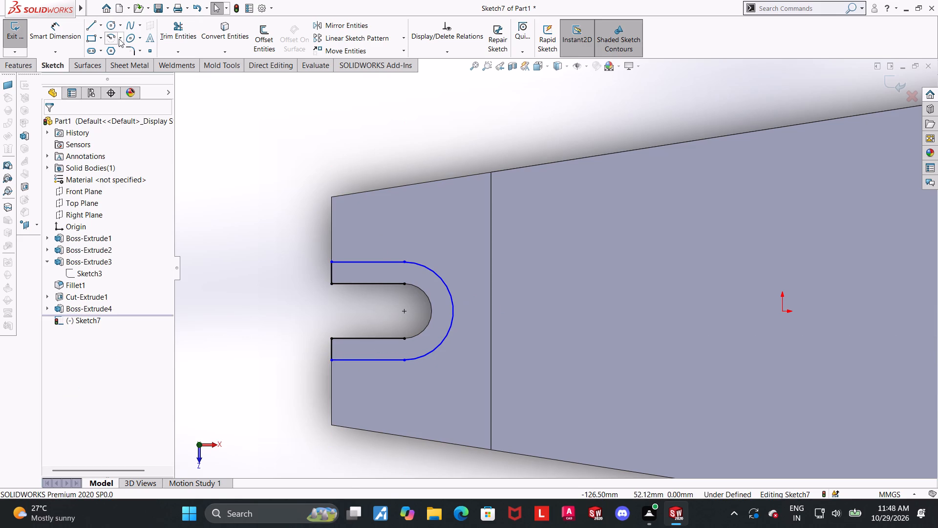
# Convert the slot's semicircular edge into the sketch to close the U-shaped profile around the slot.
pyautogui.click(223, 35)
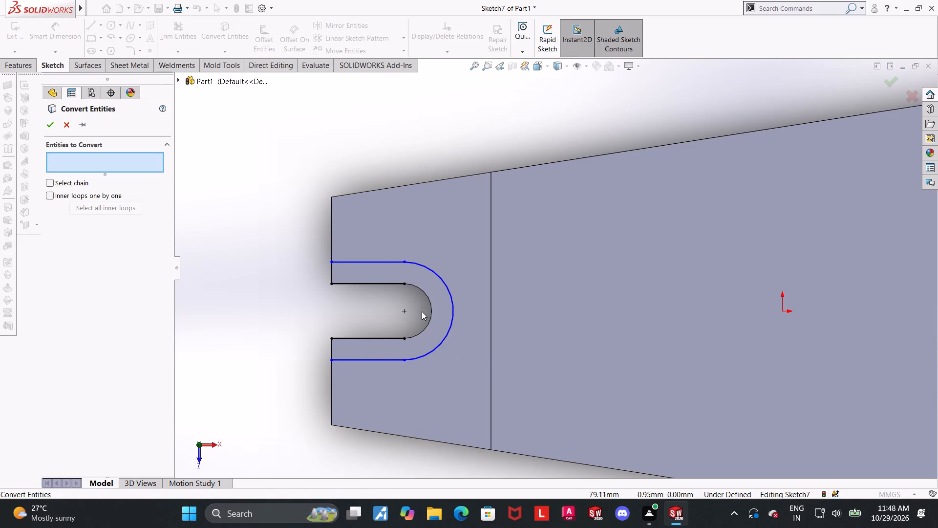
pyautogui.click(430, 307)
pyautogui.click(55, 122)
pyautogui.press('Escape')
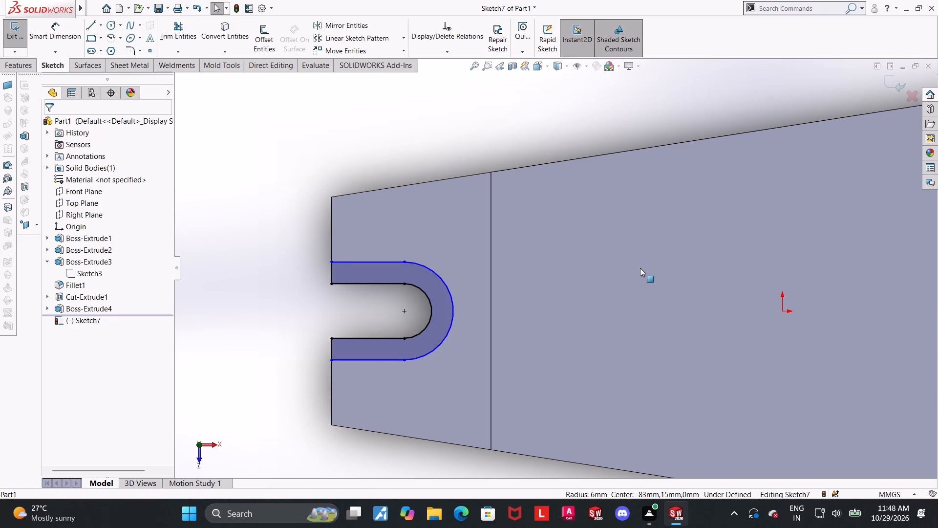
pyautogui.scroll(1, 641, 276)
pyautogui.scroll(-1, 634, 280)
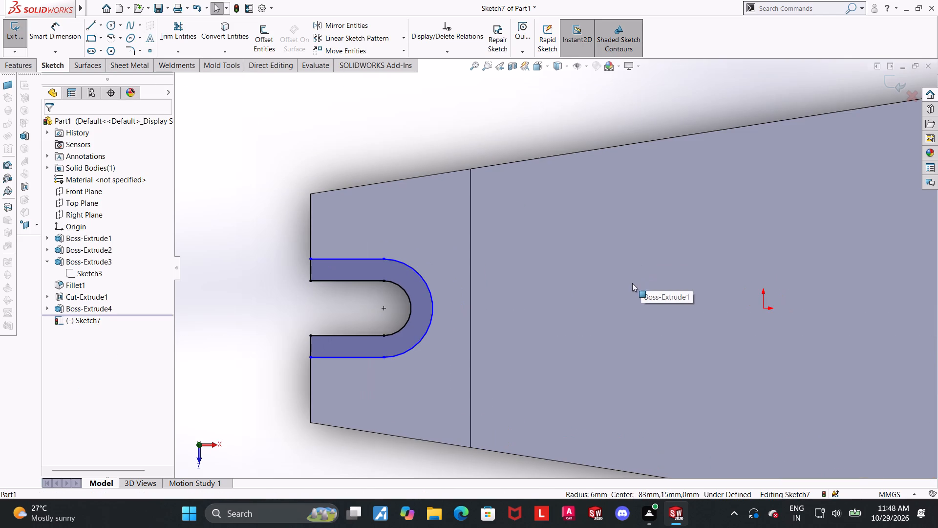
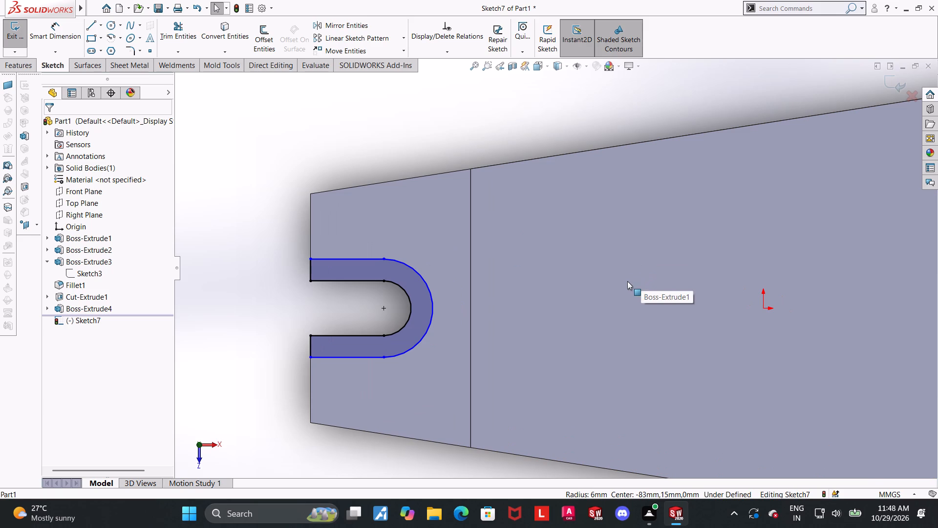
# Dimension the U-shaped profile's outer arc to a radius of 13 mm.
pyautogui.scroll(1, 393, 193)
pyautogui.click(54, 34)
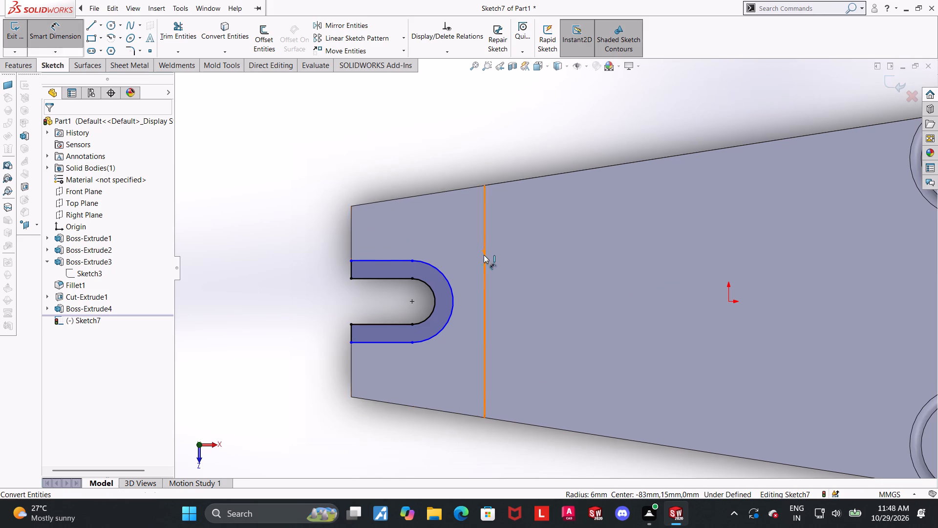
pyautogui.scroll(1, 484, 255)
pyautogui.scroll(-1, 469, 270)
pyautogui.click(463, 271)
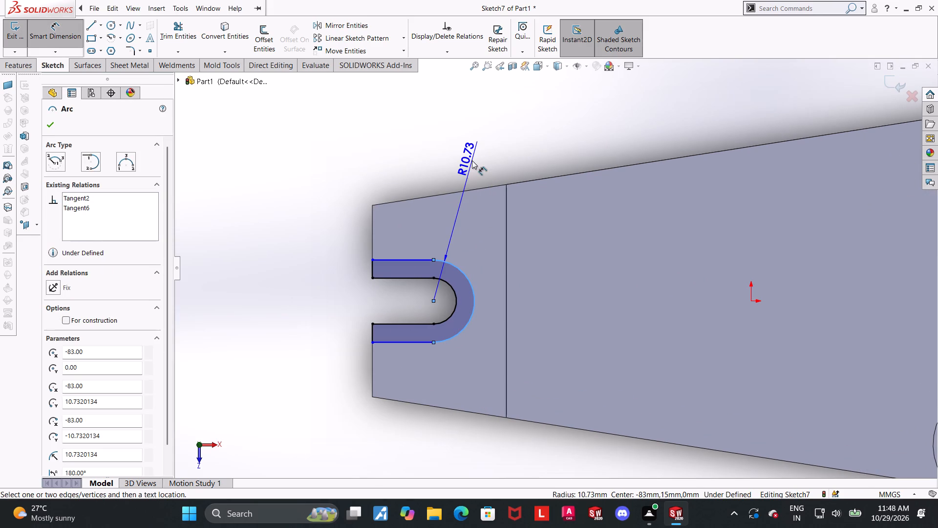
pyautogui.click(473, 157)
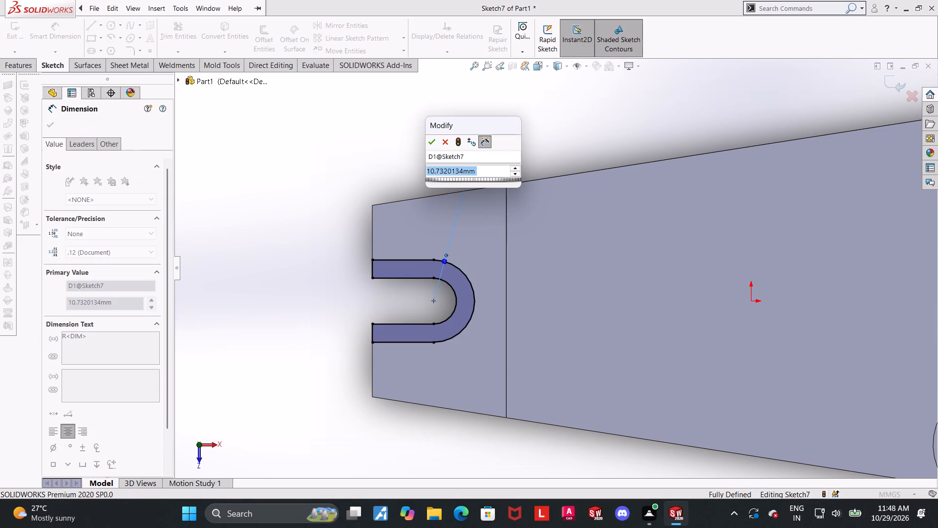
pyautogui.write('13')
pyautogui.press('Return')
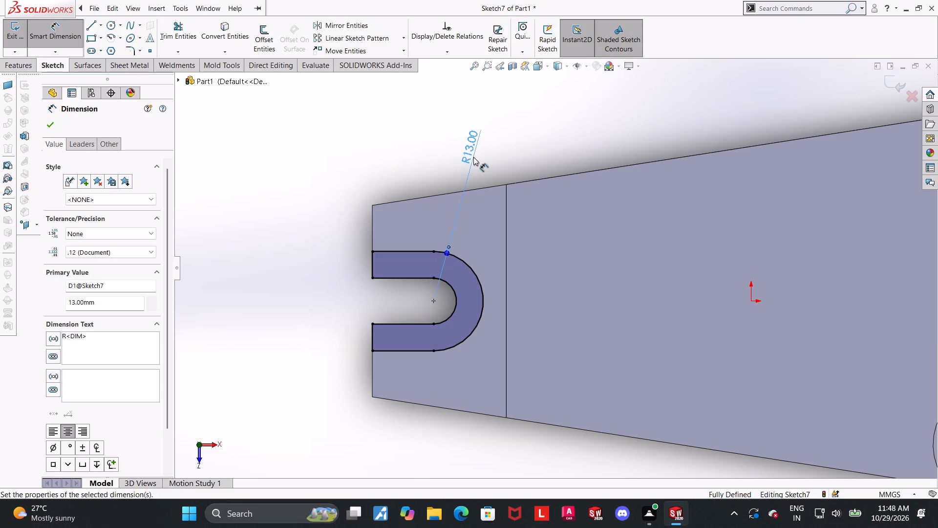
pyautogui.scroll(1, 496, 214)
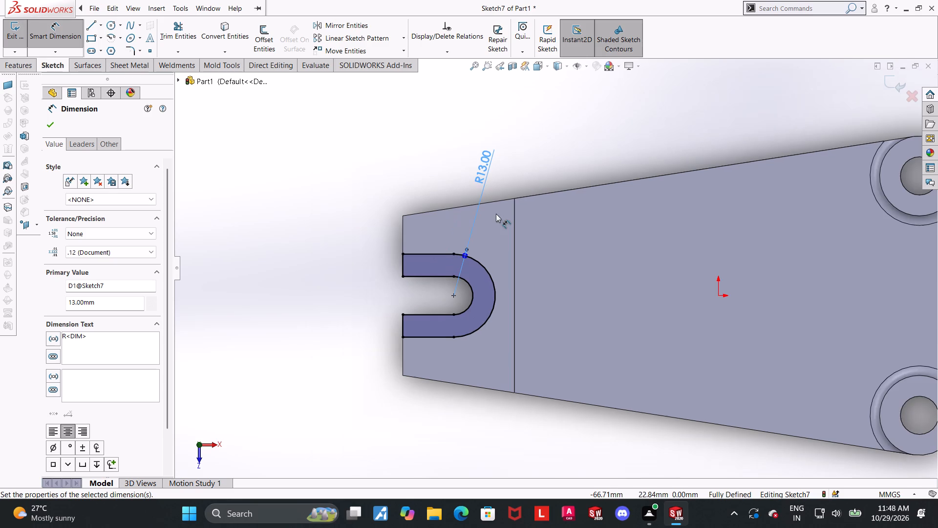
pyautogui.scroll(2, 500, 208)
pyautogui.scroll(-2, 540, 326)
pyautogui.press('Escape')
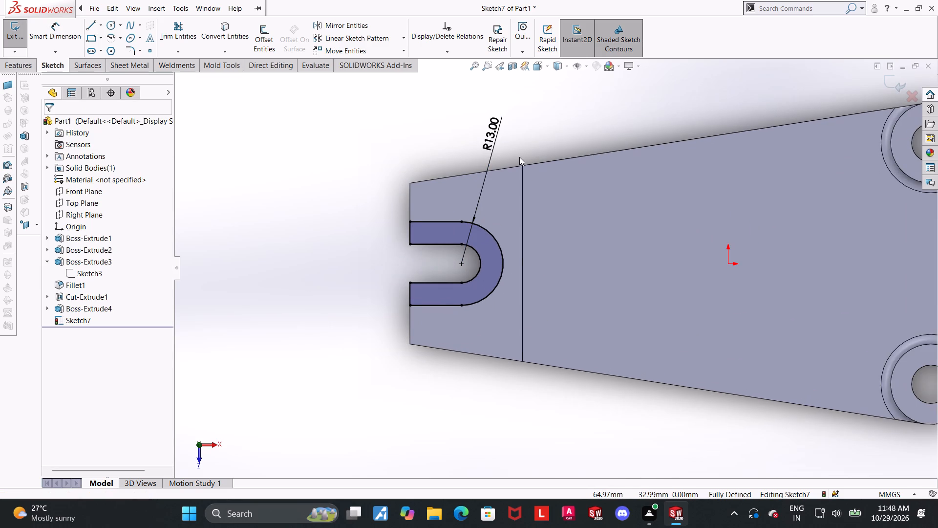
# Exit the sketch and extrude the U-shaped profile upward 3 mm as a blind boss merged with the plate.
pyautogui.scroll(-2, 519, 157)
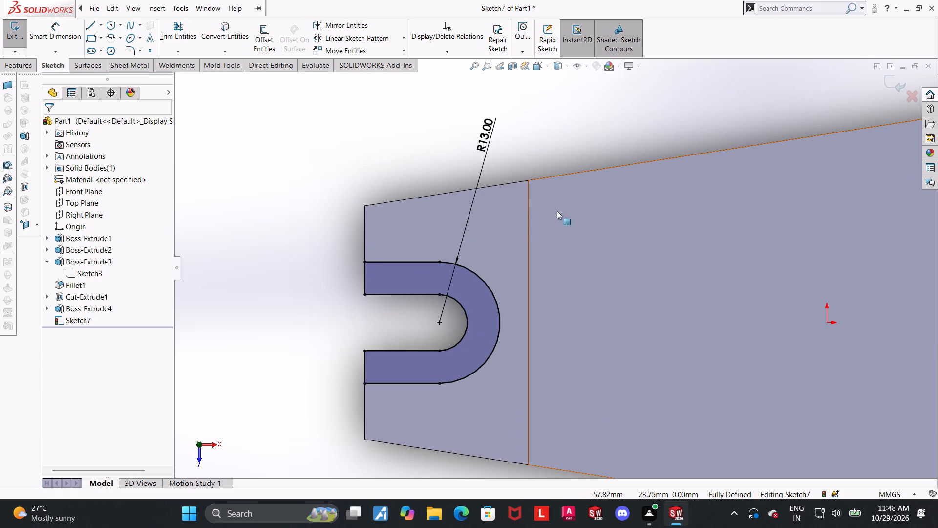
pyautogui.scroll(1, 515, 206)
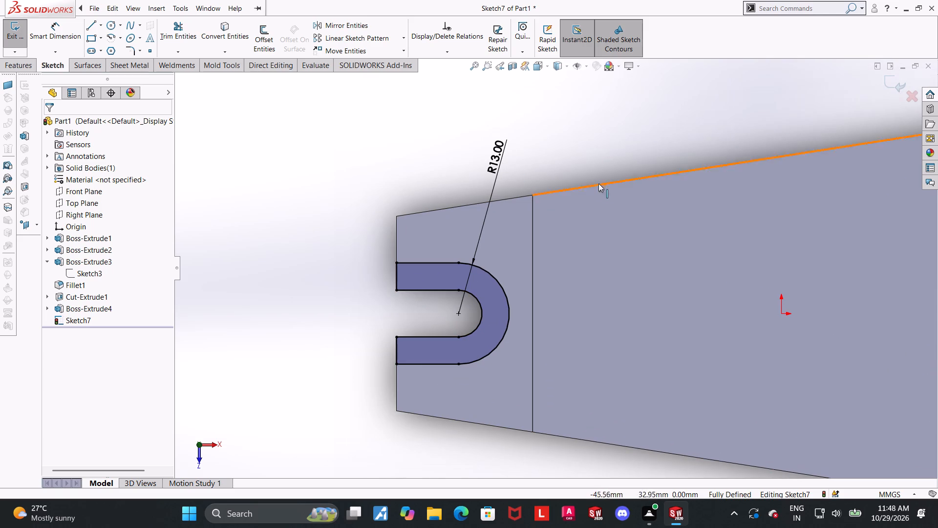
pyautogui.scroll(1, 590, 196)
pyautogui.scroll(1, 532, 238)
pyautogui.scroll(-1, 535, 231)
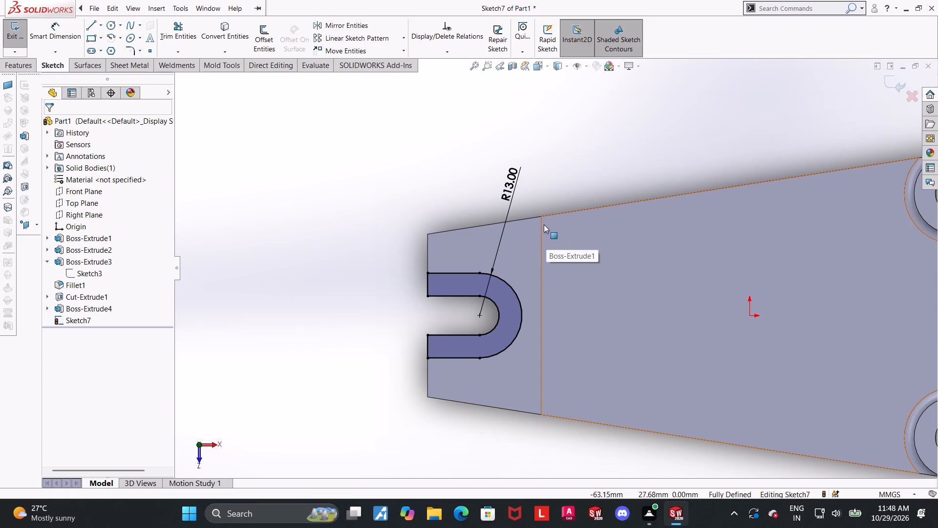
pyautogui.scroll(1, 533, 223)
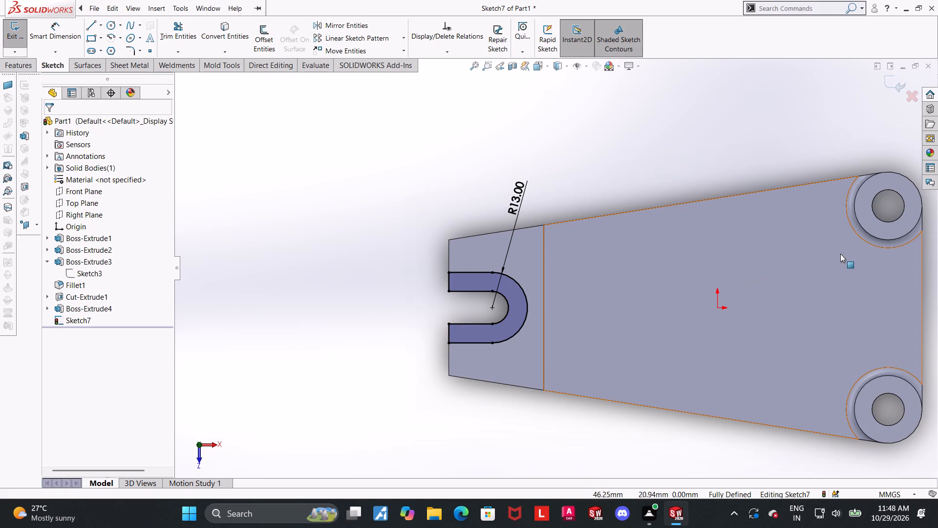
pyautogui.scroll(1, 839, 255)
pyautogui.moveTo(798, 305); pyautogui.dragTo(787, 185, button='middle')
pyautogui.click(897, 80)
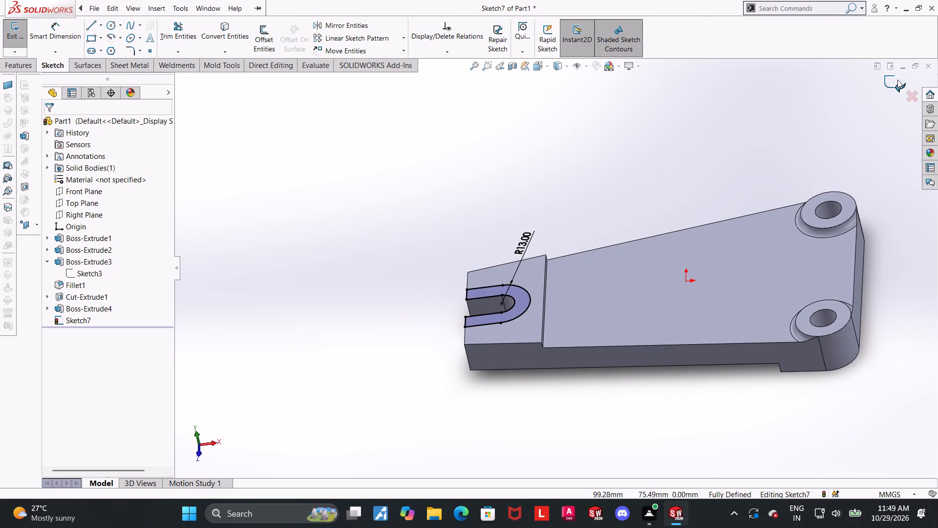
pyautogui.click(11, 66)
pyautogui.click(25, 36)
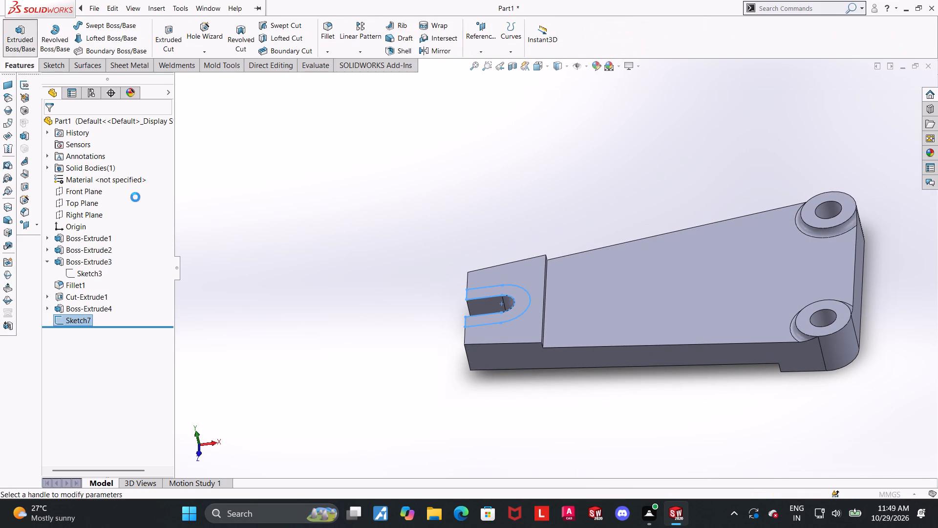
pyautogui.moveTo(212, 263); pyautogui.dragTo(246, 194, button='middle')
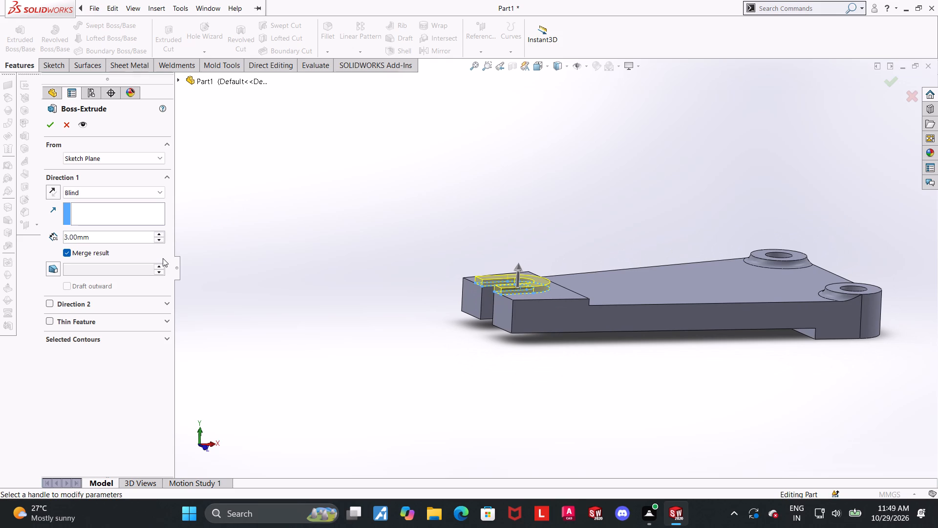
pyautogui.click(46, 120)
pyautogui.click(268, 230)
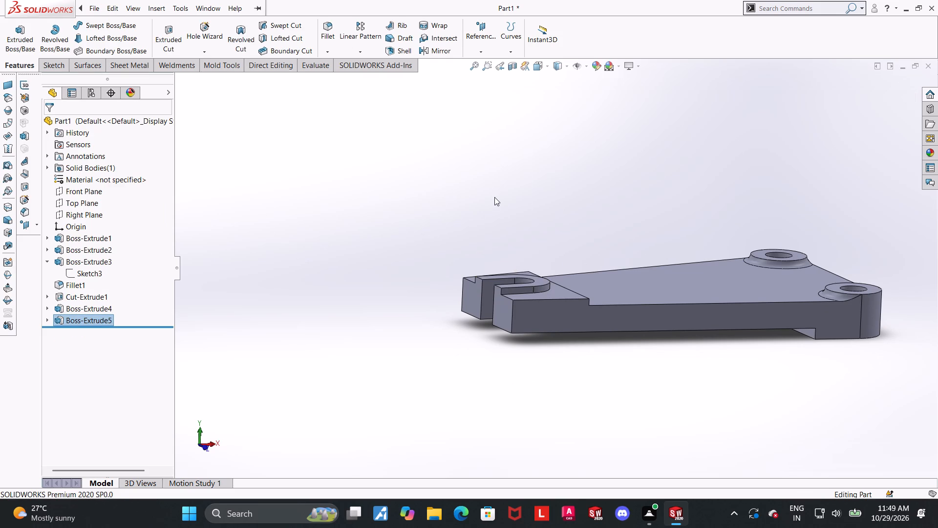
# Measure the distance between the U-shaped boss's top face and the plate's tapered underside.
pyautogui.scroll(-3, 674, 206)
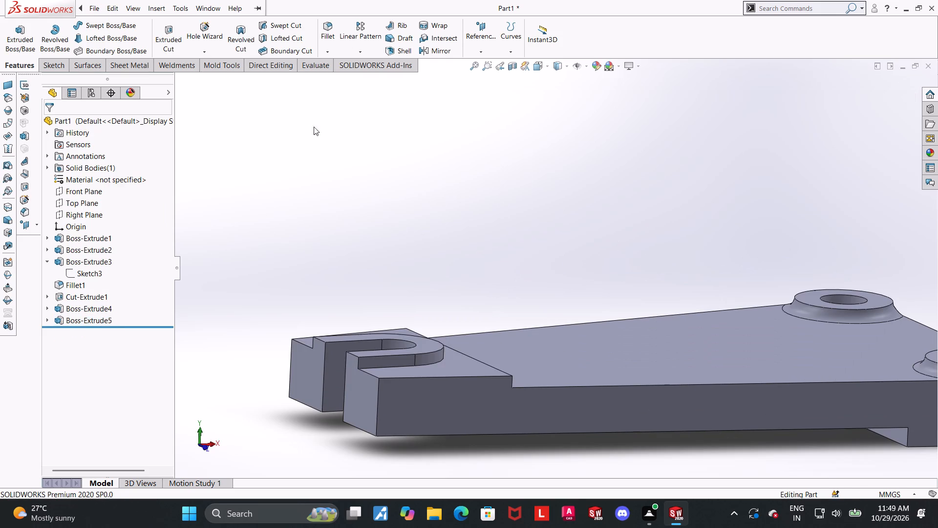
pyautogui.click(317, 66)
pyautogui.click(85, 28)
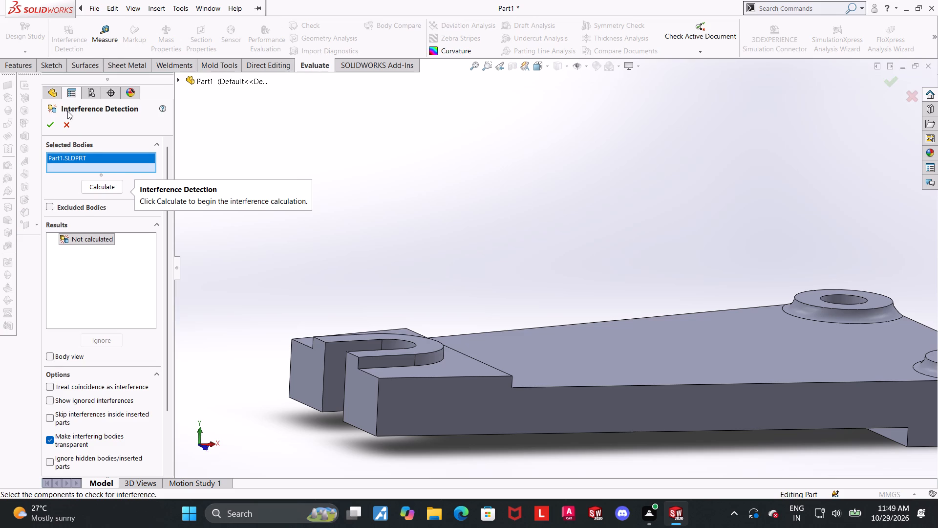
pyautogui.click(71, 118)
pyautogui.click(101, 31)
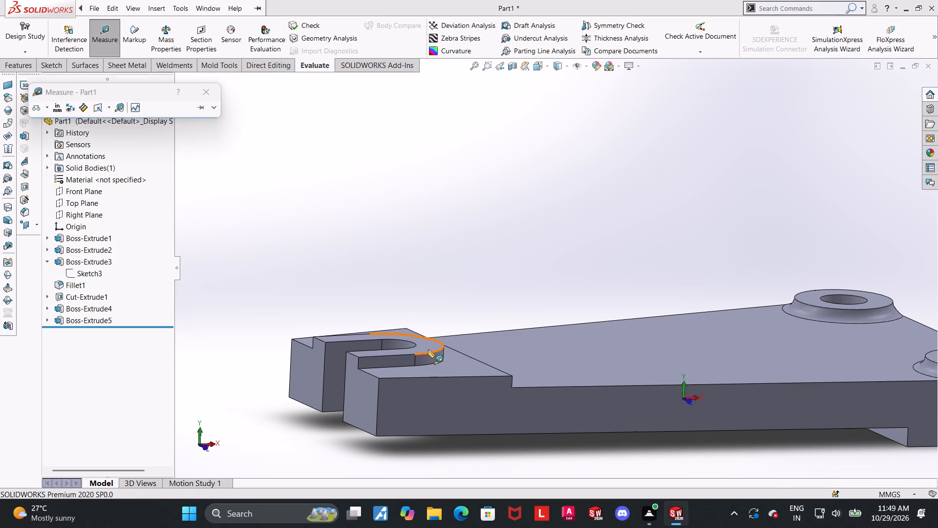
pyautogui.click(426, 348)
pyautogui.moveTo(448, 408); pyautogui.dragTo(445, 282, button='middle')
pyautogui.click(442, 455)
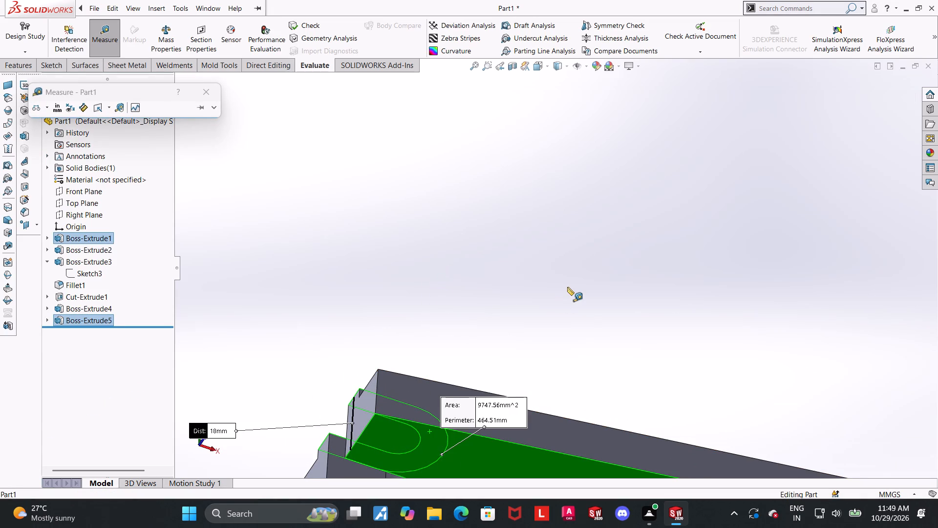
pyautogui.scroll(2, 564, 282)
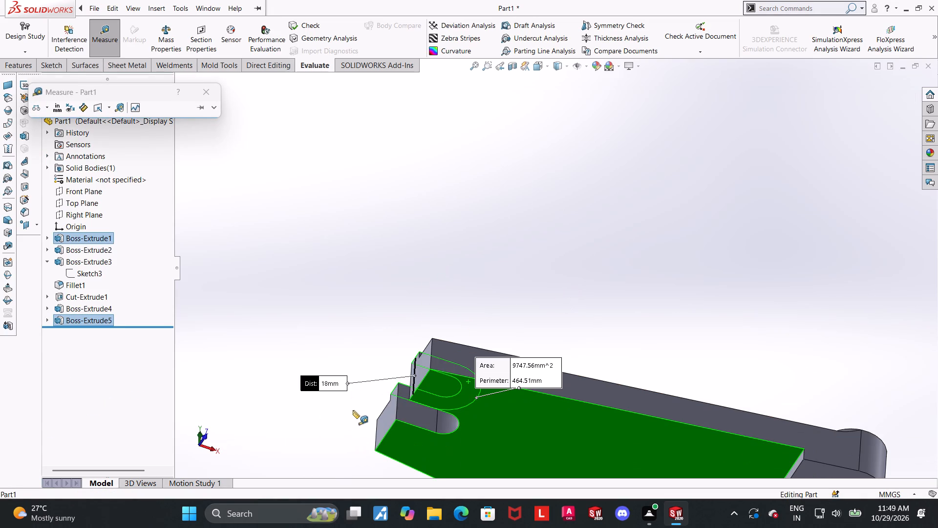
pyautogui.press('Escape')
# Measure the distance from the U-shaped boss's top face to the bottom face of the underside pad.
pyautogui.moveTo(725, 244); pyautogui.dragTo(725, 288, button='middle')
pyautogui.click(100, 39)
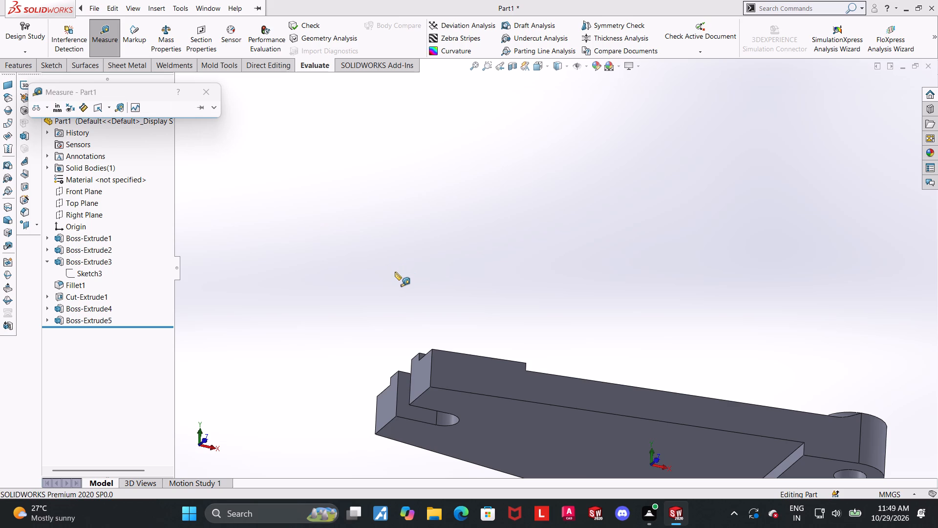
pyautogui.press('Escape')
pyautogui.moveTo(431, 285); pyautogui.dragTo(430, 353, button='middle')
pyautogui.click(107, 38)
pyautogui.moveTo(576, 352); pyautogui.dragTo(584, 408, button='middle')
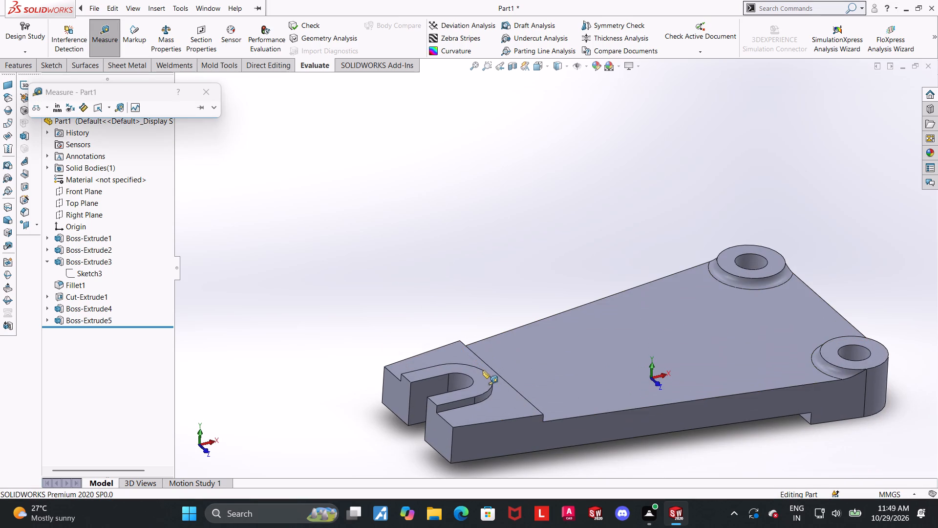
pyautogui.click(480, 376)
pyautogui.scroll(2, 712, 431)
pyautogui.moveTo(711, 432); pyautogui.dragTo(702, 306, button='middle')
pyautogui.click(722, 376)
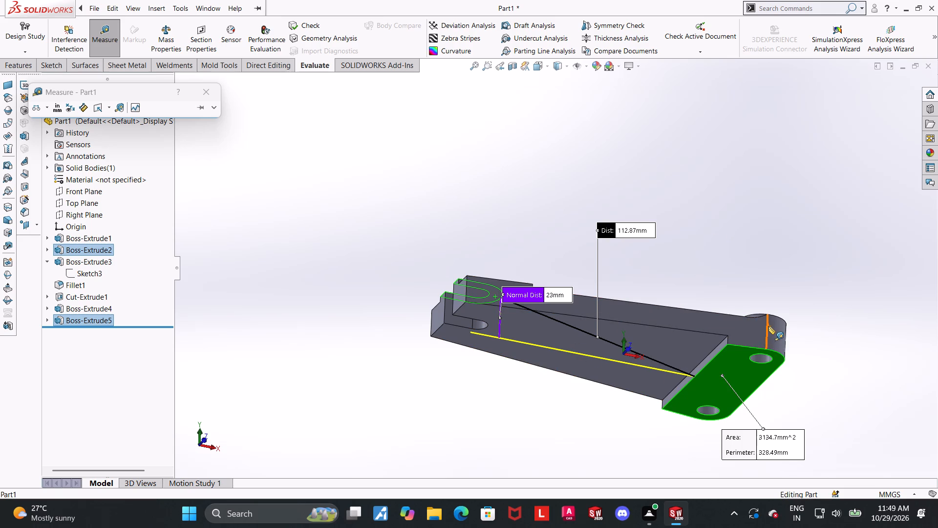
pyautogui.press('Escape')
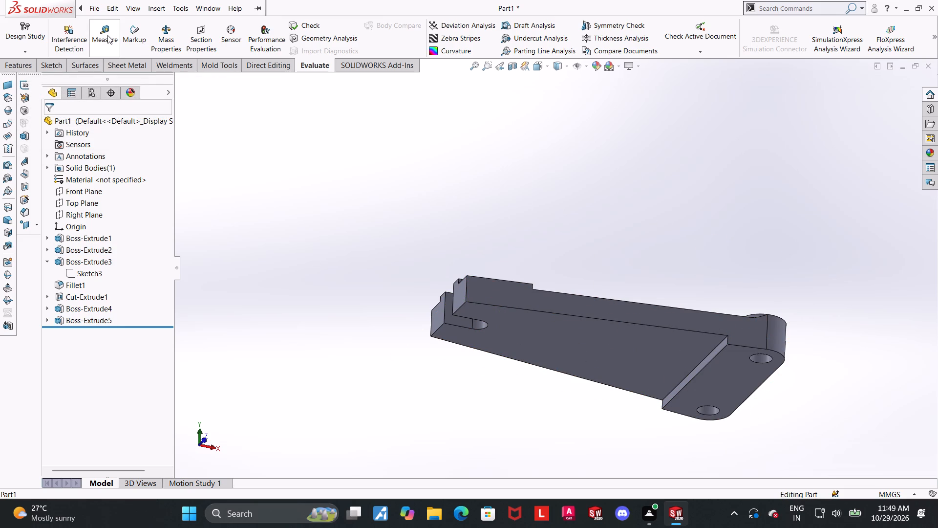
# Measure the distance between the plate's tapered underside and the pad's bottom face.
pyautogui.click(107, 35)
pyautogui.click(693, 347)
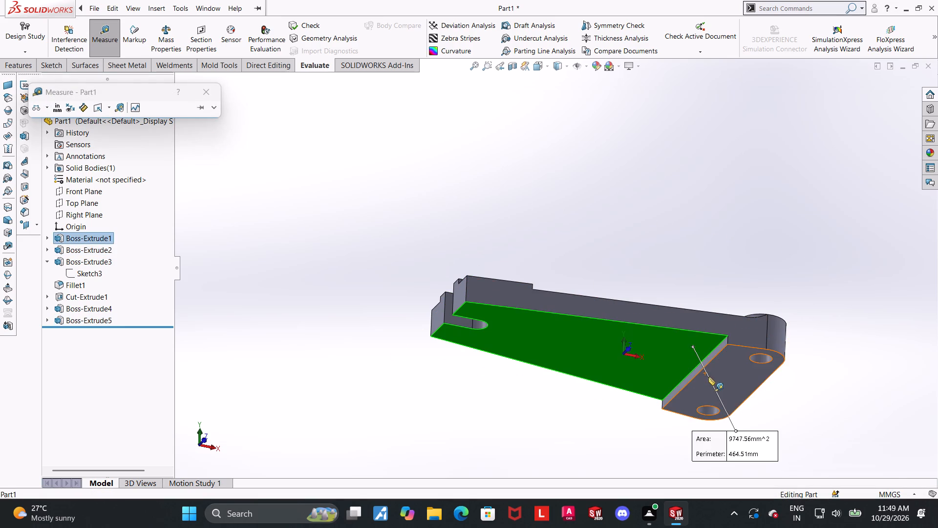
pyautogui.click(717, 377)
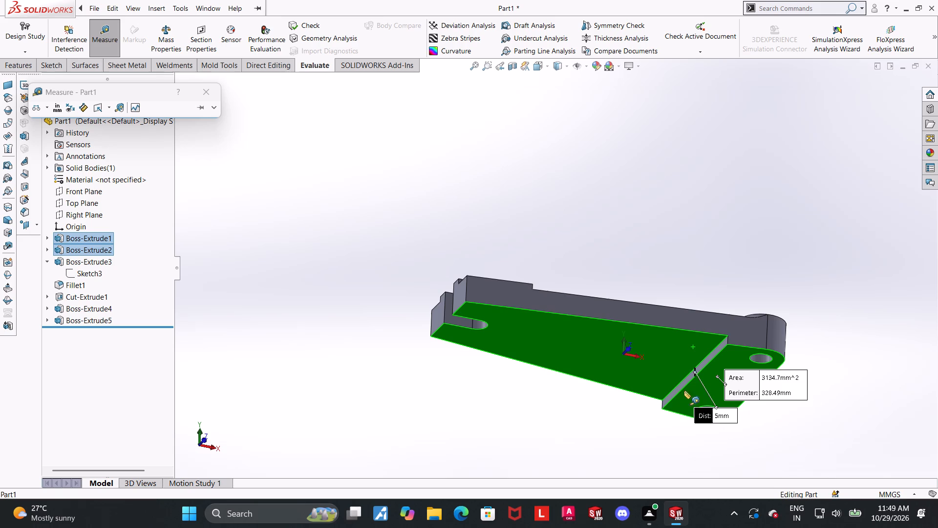
pyautogui.press('Escape')
# Start a new sketch on the plate's large tapered top face, viewed normal to it, and begin a centre-based circle.
pyautogui.moveTo(682, 367); pyautogui.dragTo(679, 448, button='middle')
pyautogui.scroll(-4, 875, 297)
pyautogui.scroll(4, 692, 333)
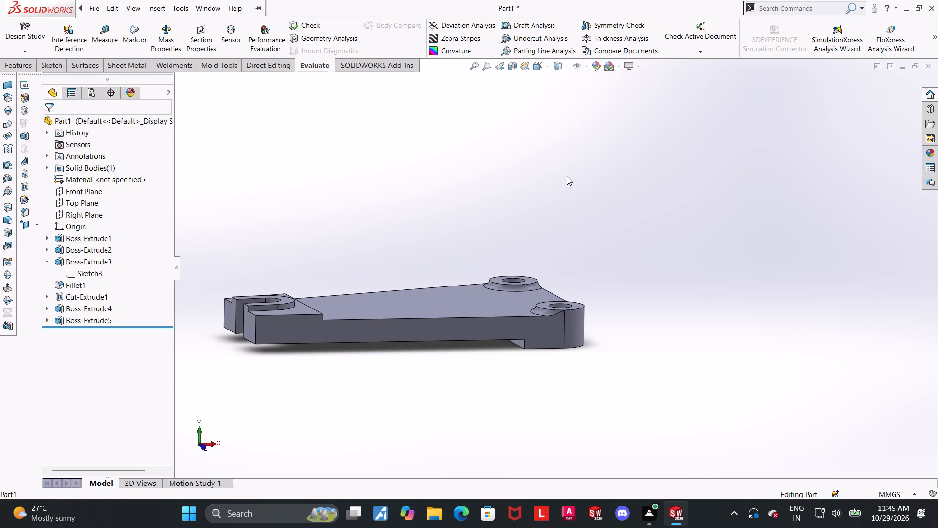
pyautogui.moveTo(349, 260); pyautogui.dragTo(561, 303, button='middle')
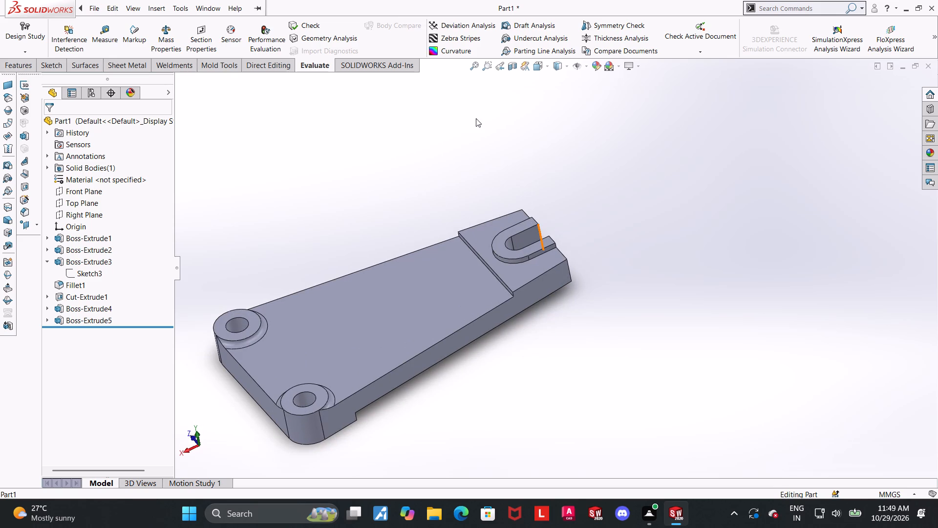
pyautogui.click(537, 65)
pyautogui.click(530, 270)
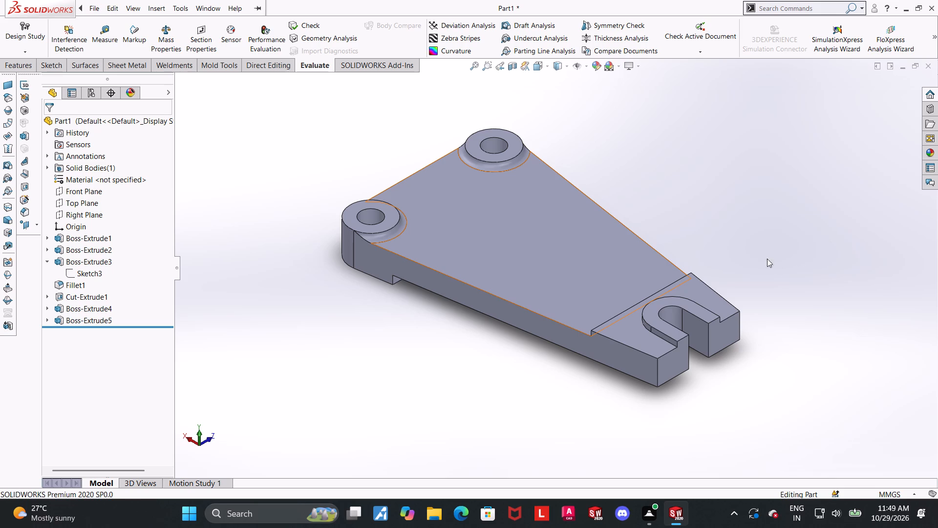
pyautogui.scroll(2, 706, 231)
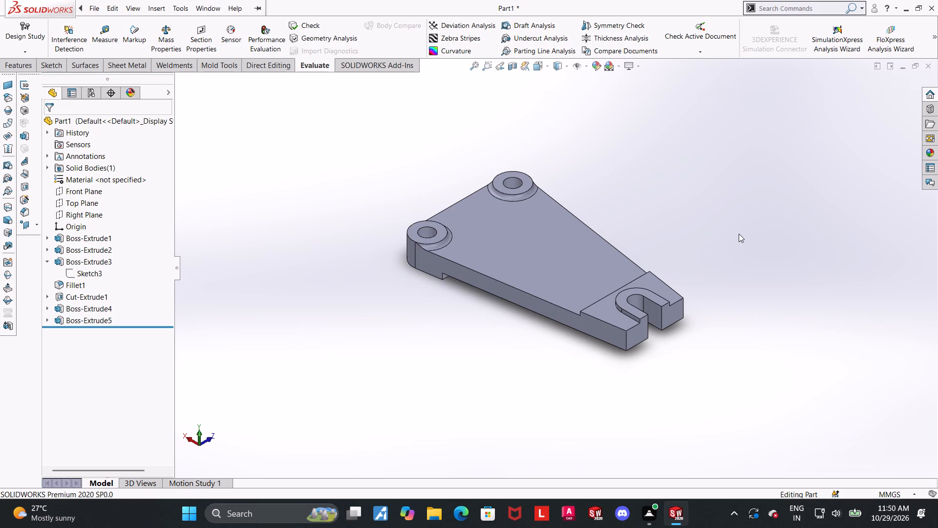
pyautogui.click(564, 245)
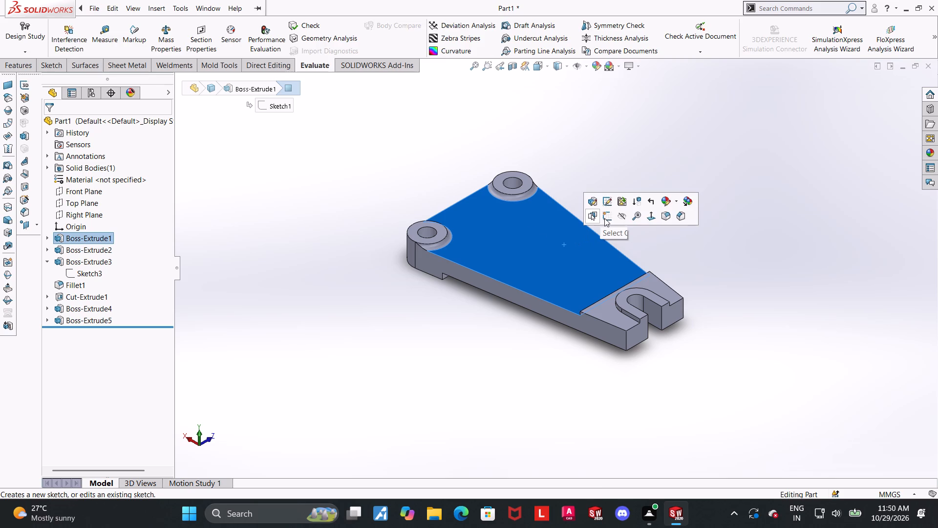
pyautogui.click(604, 218)
pyautogui.click(94, 332)
pyautogui.click(119, 323)
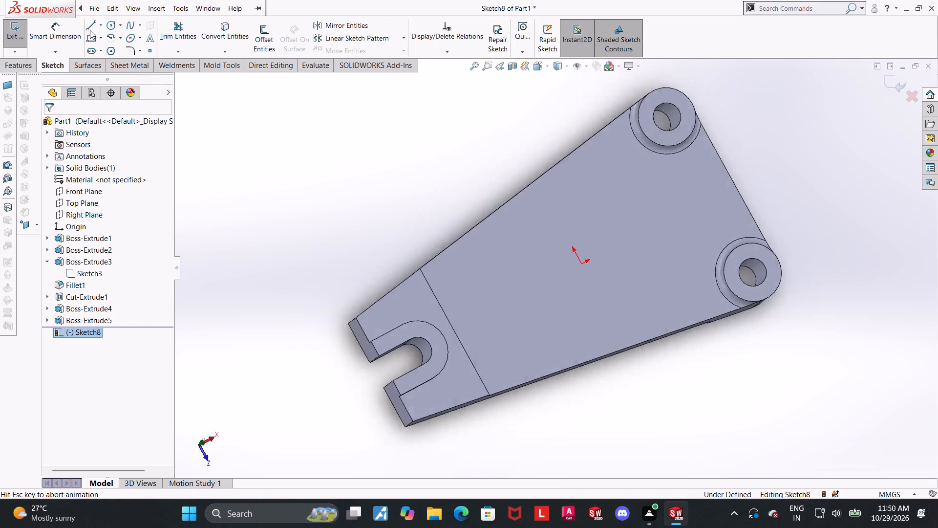
pyautogui.click(115, 28)
pyautogui.scroll(-2, 751, 270)
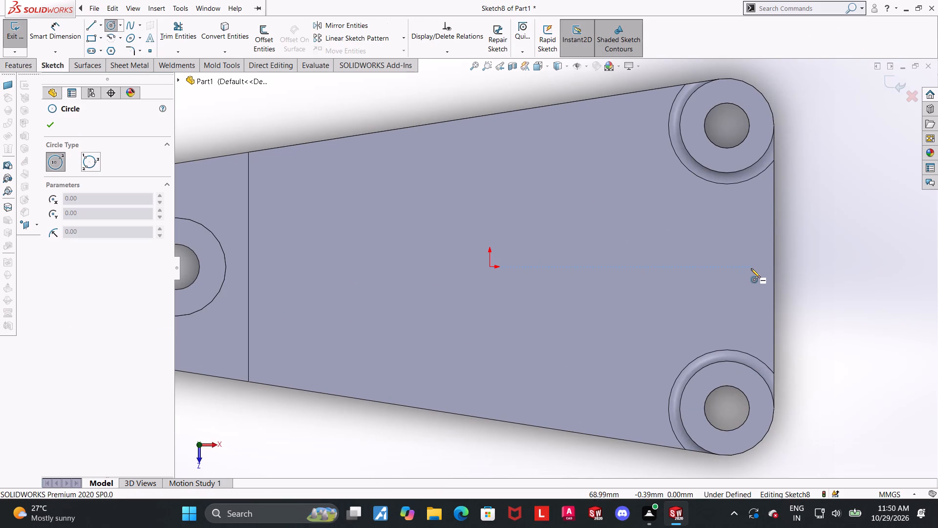
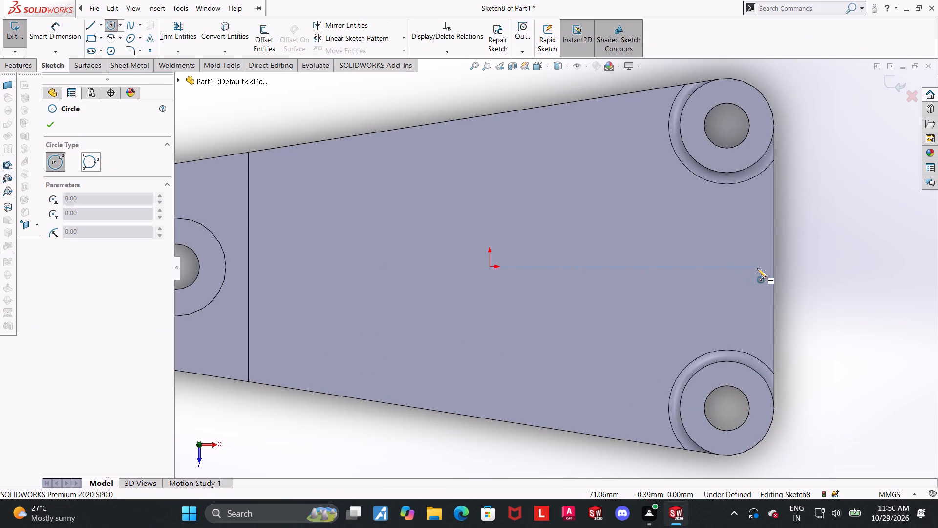
# Sketch a circle of about 26 mm radius centred on the origin of the plate's tapered top face.
pyautogui.scroll(-2, 757, 268)
pyautogui.scroll(1, 757, 268)
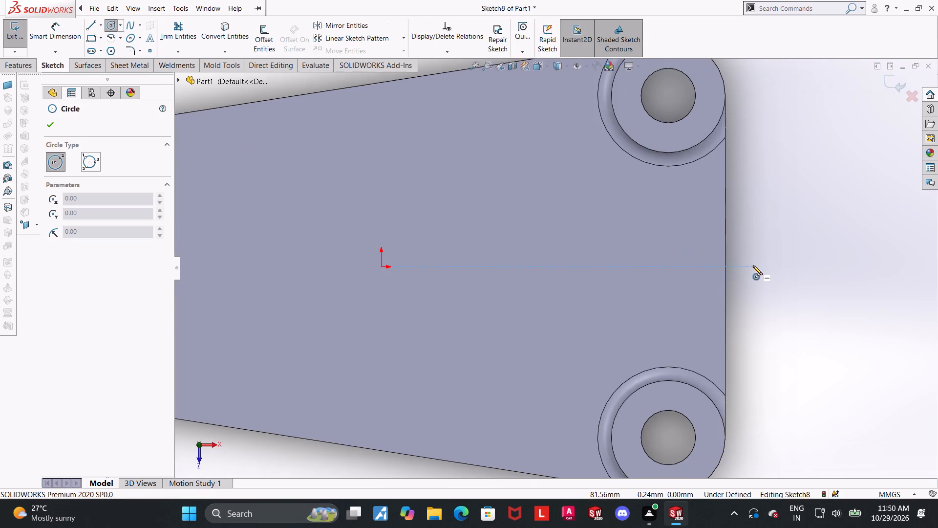
pyautogui.scroll(2, 753, 265)
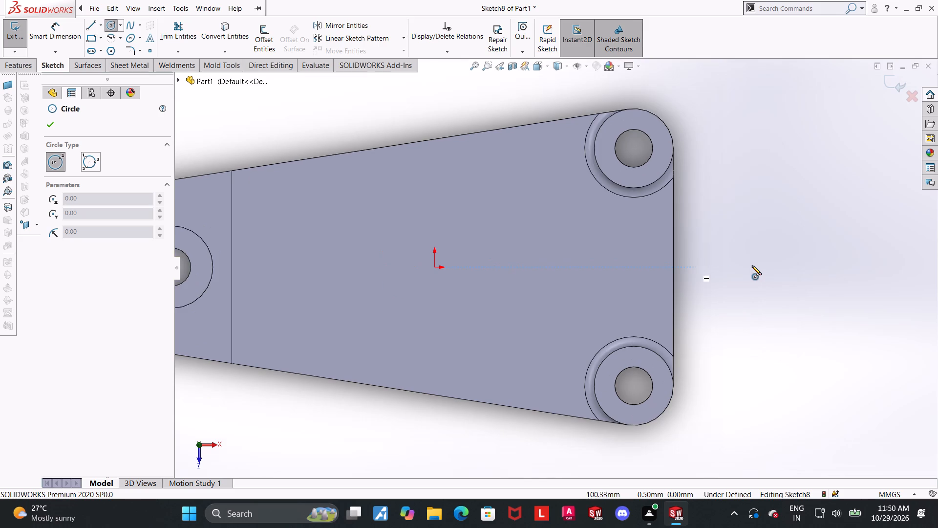
pyautogui.click(433, 268)
pyautogui.click(515, 251)
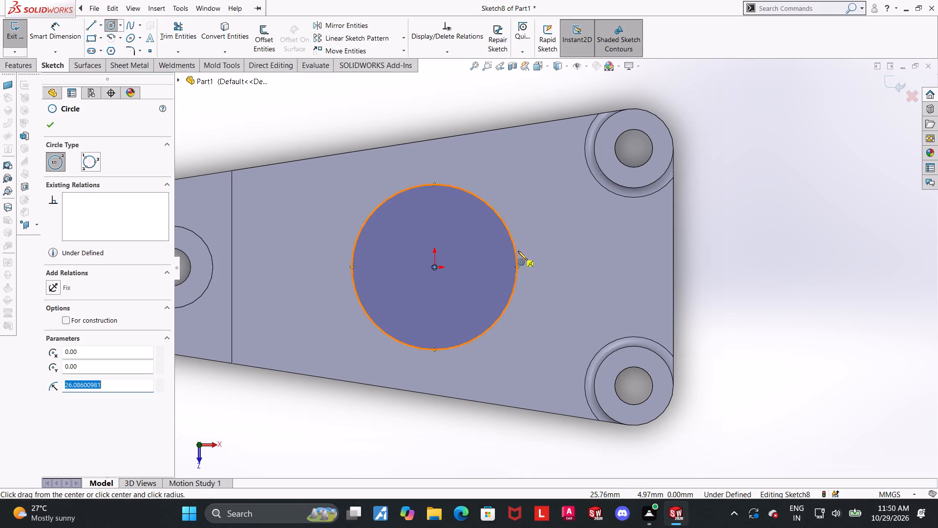
pyautogui.press('Escape')
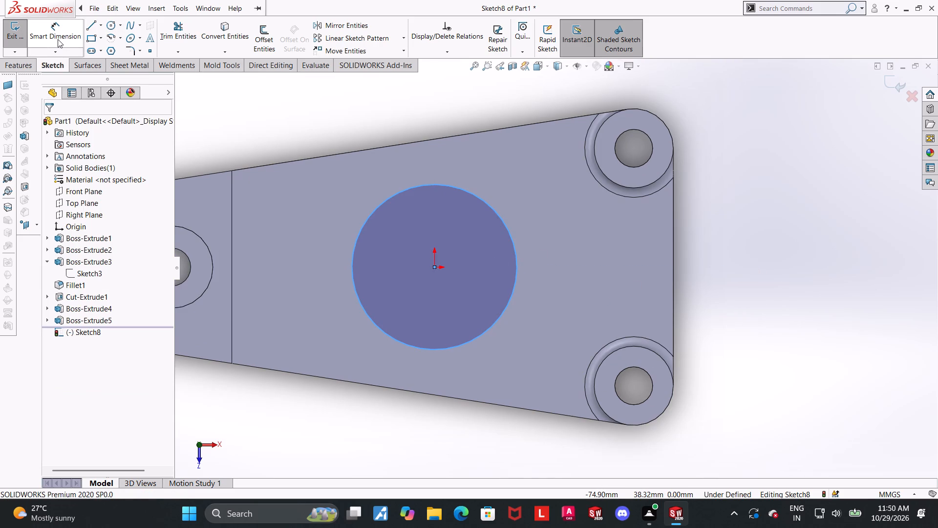
# Dimension the diameter of the circle centred on the origin with Smart Dimension.
pyautogui.click(58, 39)
pyautogui.scroll(2, 364, 161)
pyautogui.scroll(1, 494, 155)
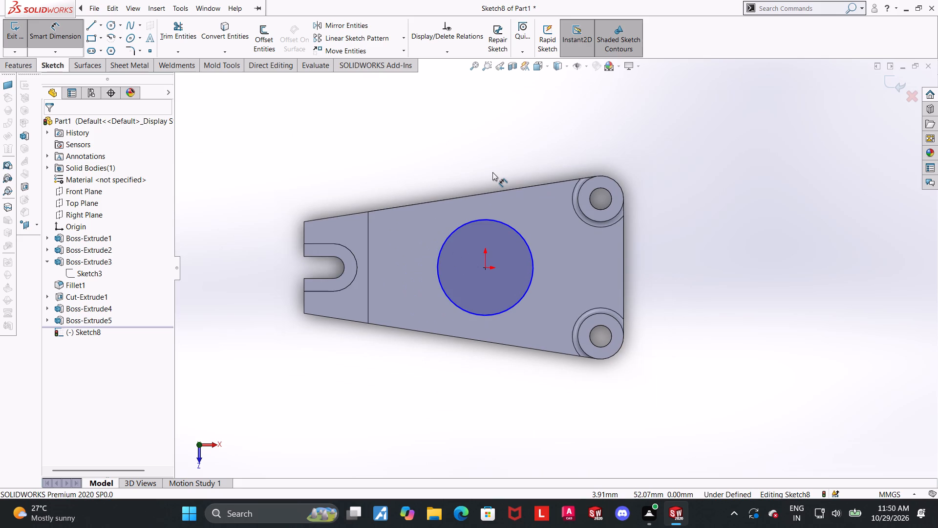
pyautogui.scroll(1, 492, 172)
pyautogui.scroll(-1, 493, 184)
pyautogui.scroll(-2, 490, 291)
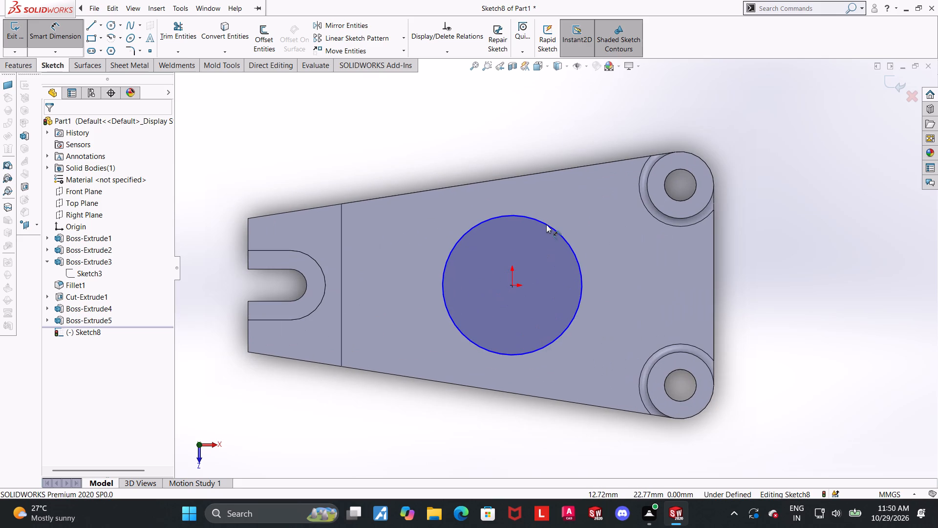
pyautogui.click(546, 222)
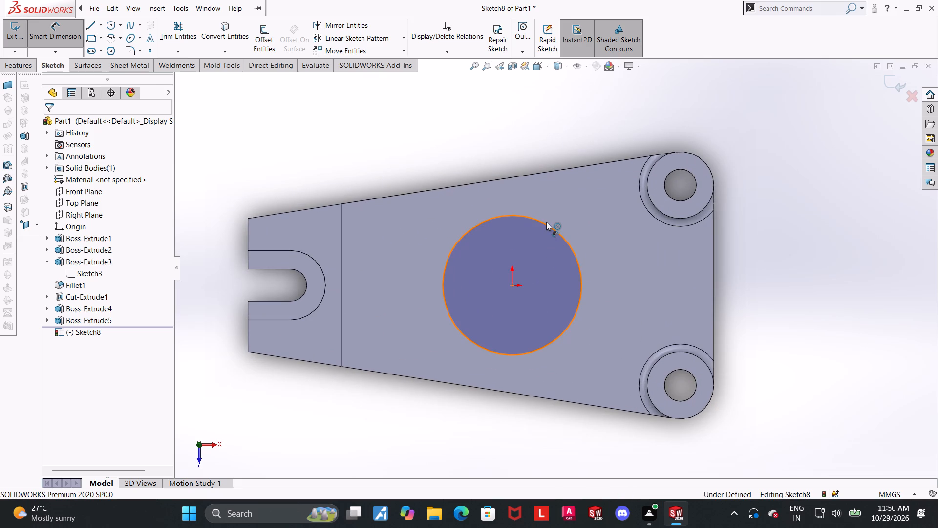
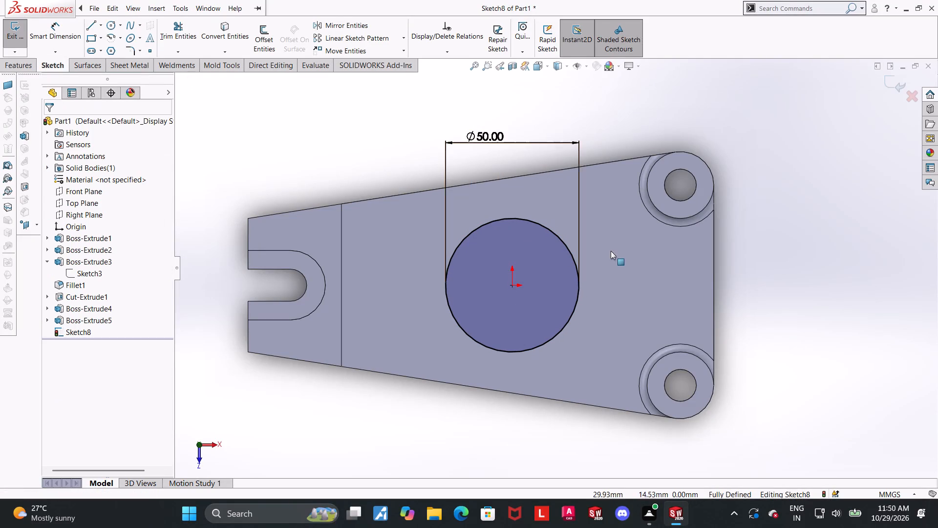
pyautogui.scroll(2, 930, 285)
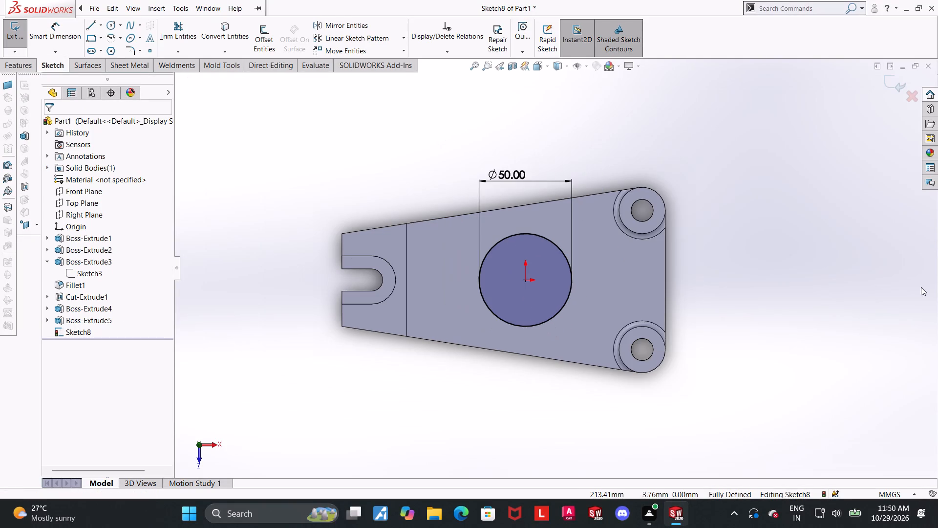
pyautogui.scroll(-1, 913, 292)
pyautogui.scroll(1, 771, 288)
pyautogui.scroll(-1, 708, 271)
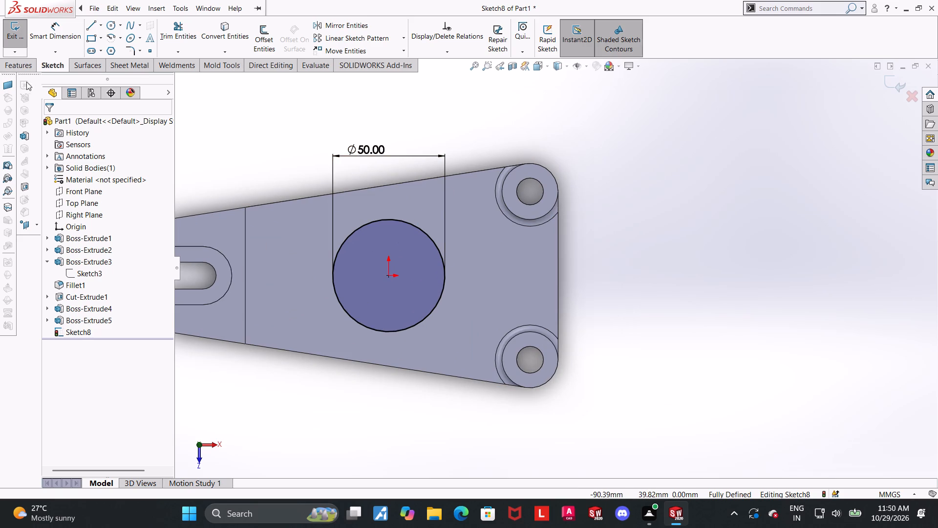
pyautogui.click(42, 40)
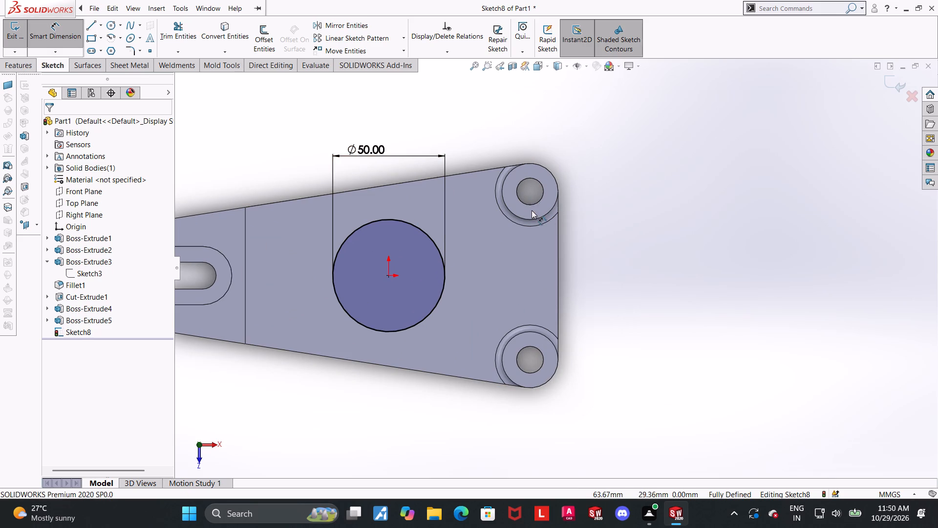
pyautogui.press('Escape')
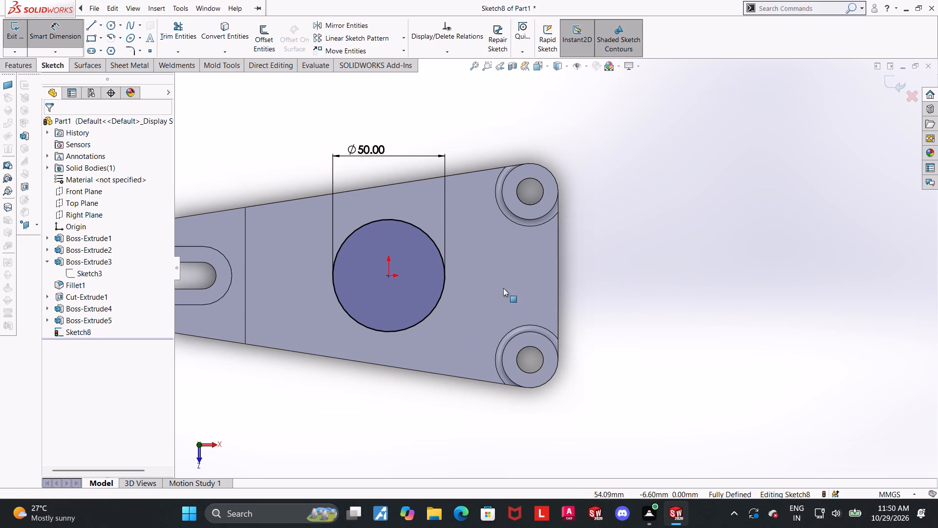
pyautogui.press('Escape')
# Sketch a vertical construction centerline about 101 mm long through both bored bosses, starting at the outer edge of one boss.
pyautogui.click(102, 29)
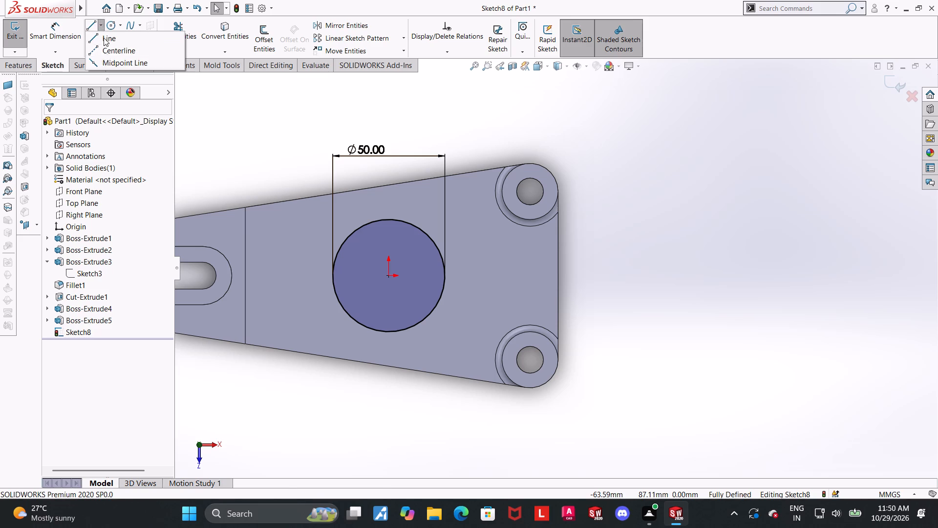
pyautogui.click(106, 48)
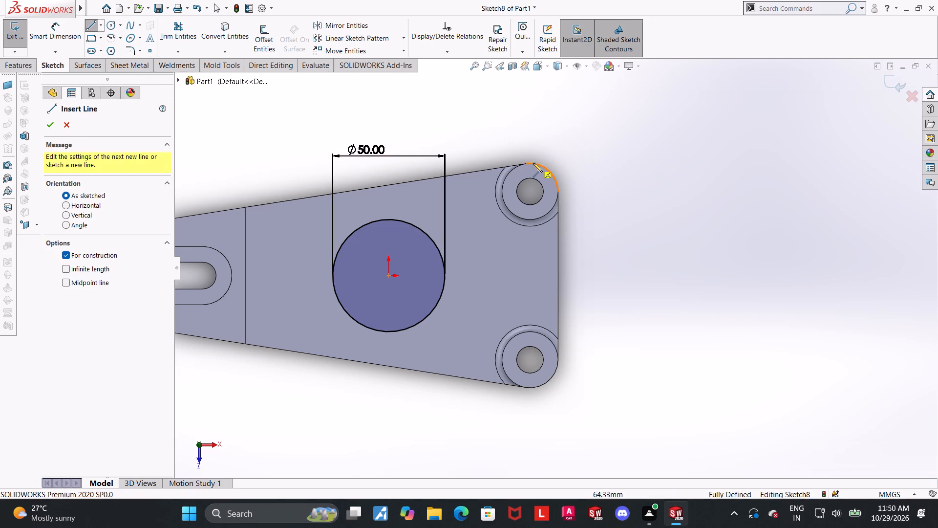
pyautogui.click(529, 163)
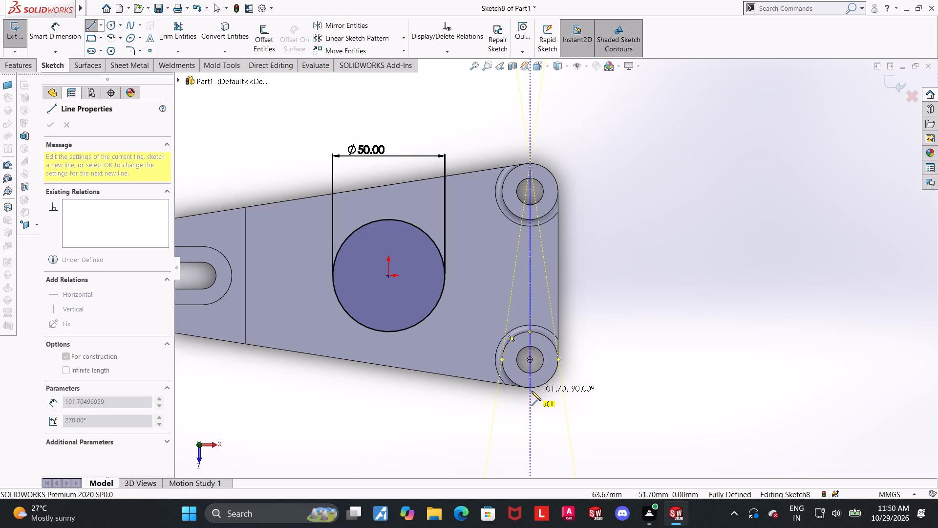
pyautogui.click(530, 391)
pyautogui.press('Escape')
pyautogui.press('Escape')
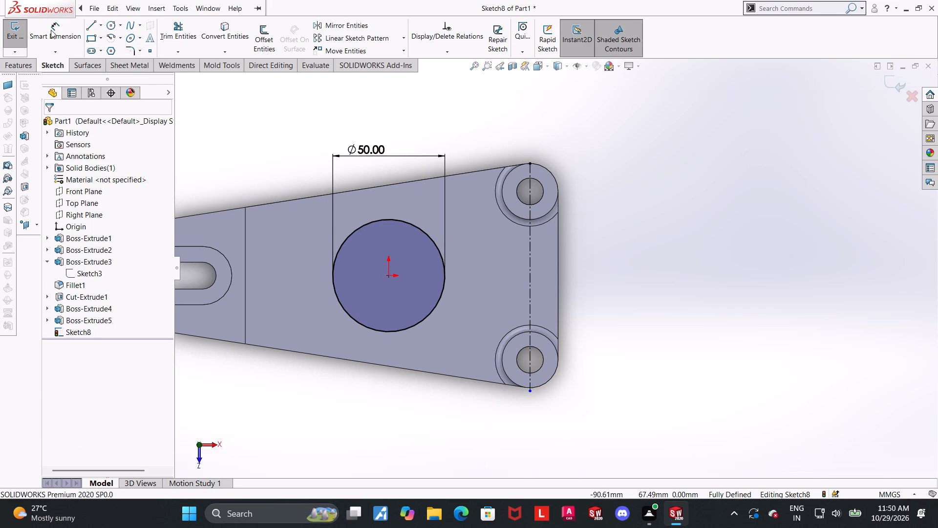
# Dimension the horizontal distance between the central circle's centre and the vertical centerline through the bosses with Smart Dimension.
pyautogui.moveTo(51, 30); pyautogui.dragTo(55, 31)
pyautogui.click(390, 277)
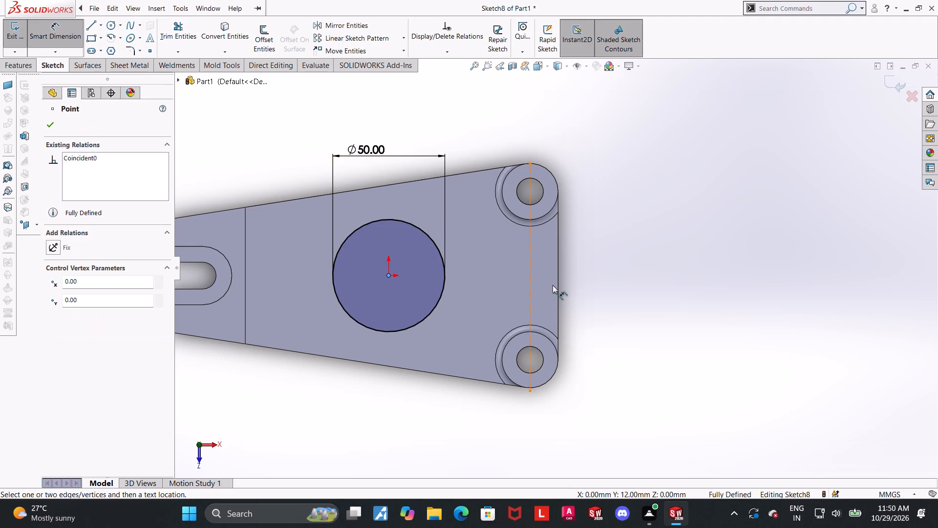
pyautogui.click(529, 280)
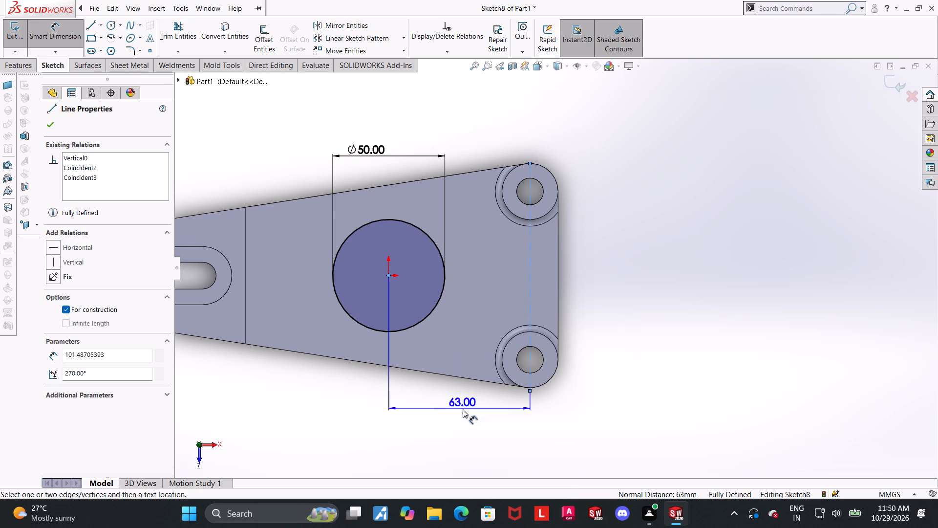
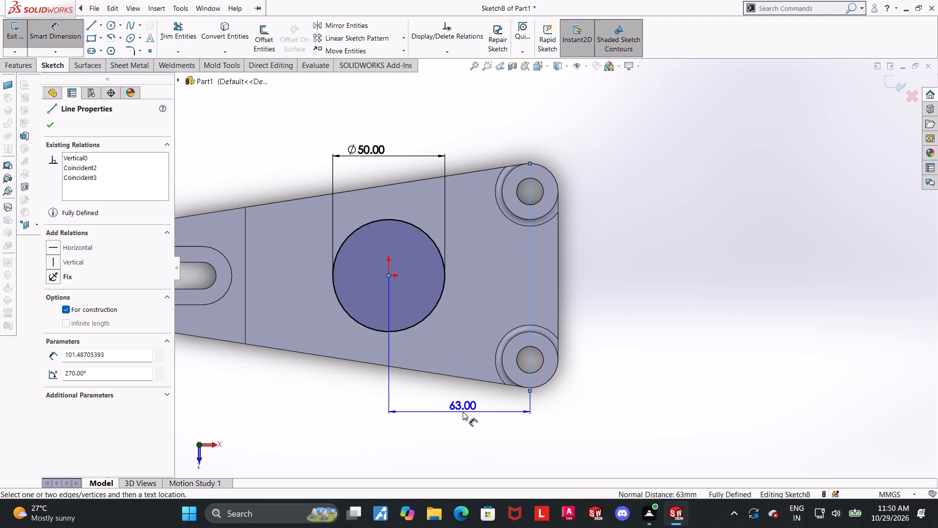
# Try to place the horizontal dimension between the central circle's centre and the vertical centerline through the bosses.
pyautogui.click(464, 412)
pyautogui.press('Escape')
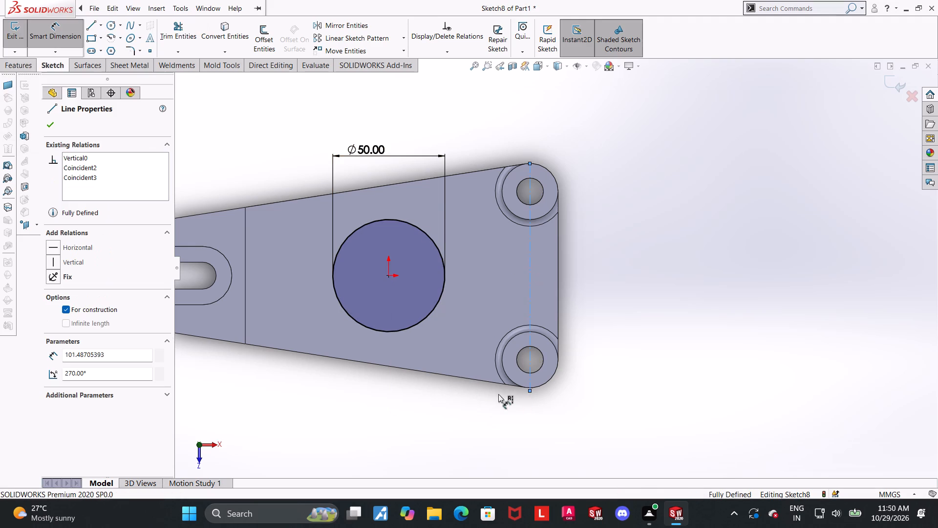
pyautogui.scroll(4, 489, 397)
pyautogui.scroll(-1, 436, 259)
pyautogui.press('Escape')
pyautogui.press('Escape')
# Sketch a vertical construction centerline 26 mm long across the U-shaped boss, joining the two ends of its outer arc.
pyautogui.click(100, 25)
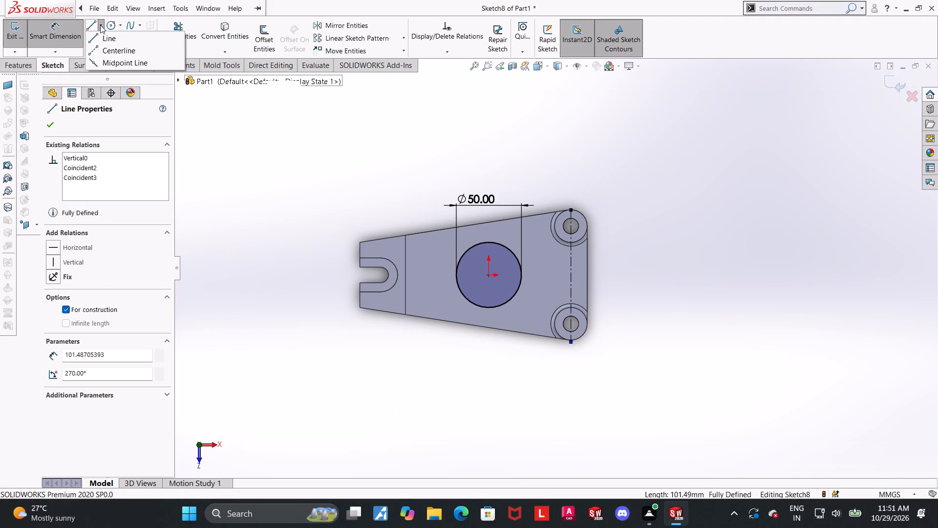
pyautogui.click(103, 44)
pyautogui.scroll(-3, 439, 342)
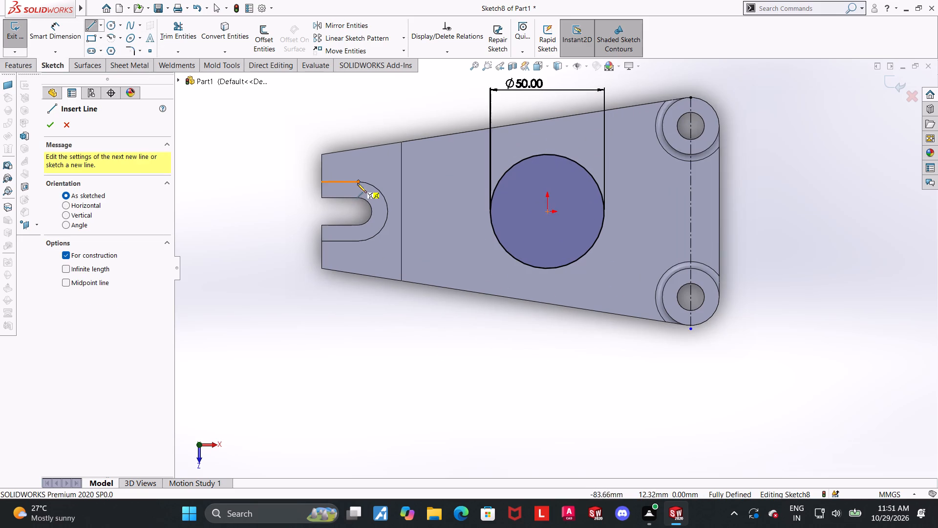
pyautogui.click(359, 183)
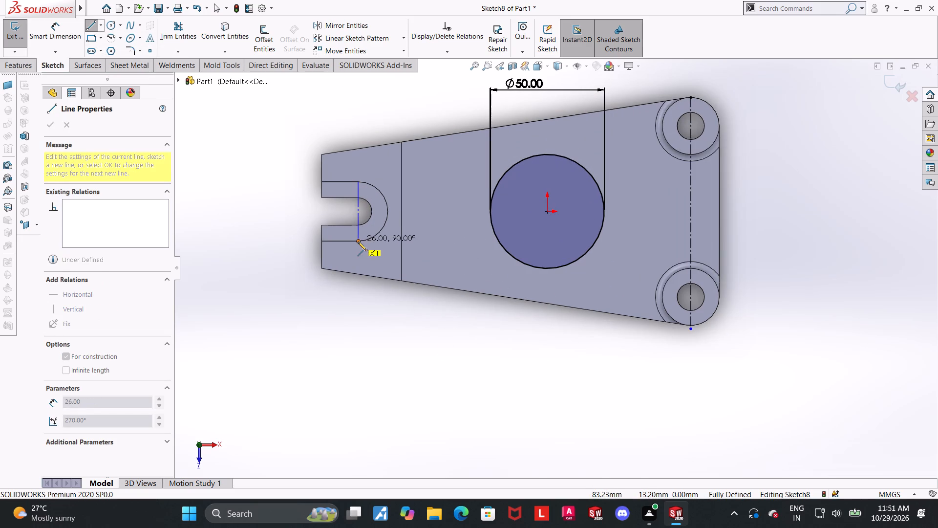
pyautogui.click(358, 242)
pyautogui.press('Escape')
pyautogui.press('Escape')
# Dimension the horizontal distance between the U-shaped boss's vertical centerline and the central circle's centre with Smart Dimension.
pyautogui.click(69, 30)
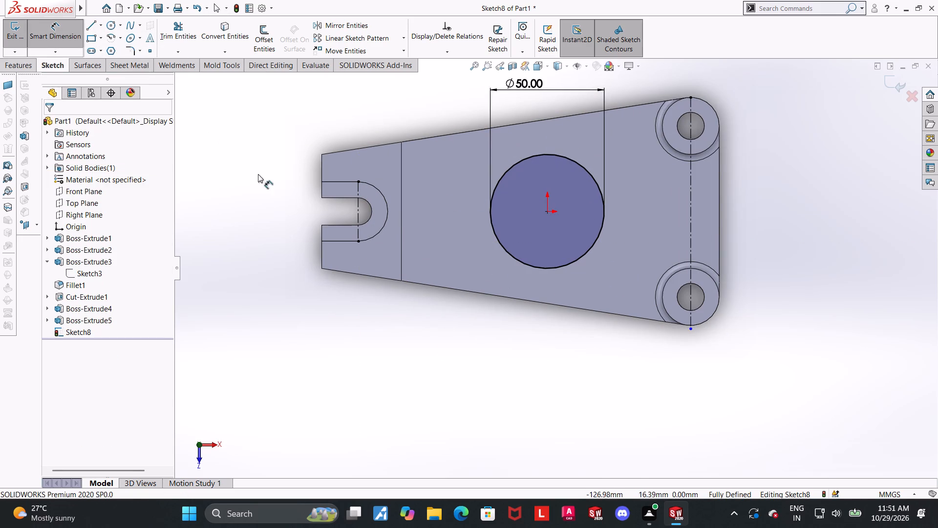
pyautogui.click(358, 211)
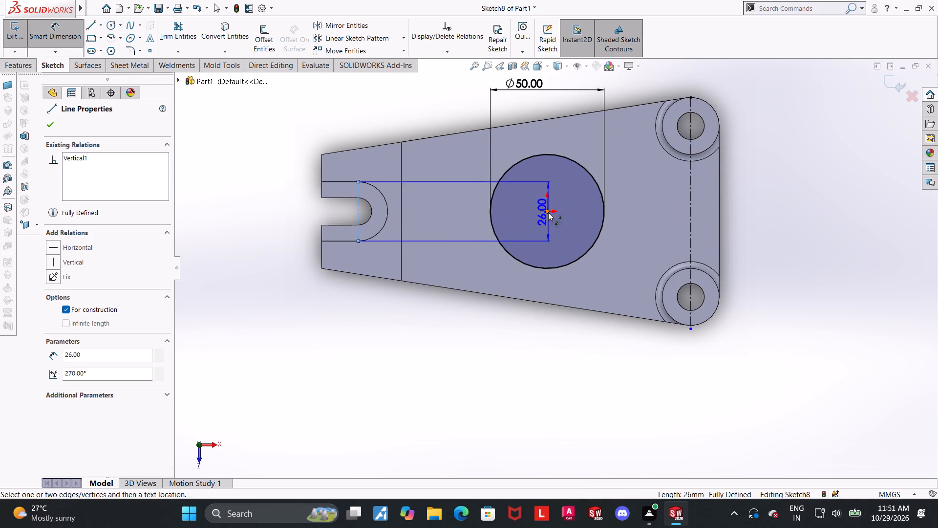
pyautogui.click(548, 212)
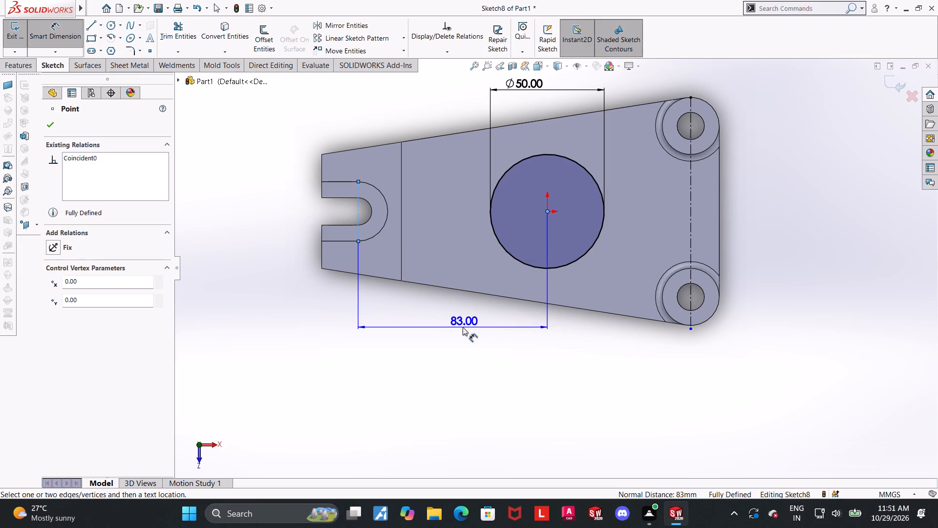
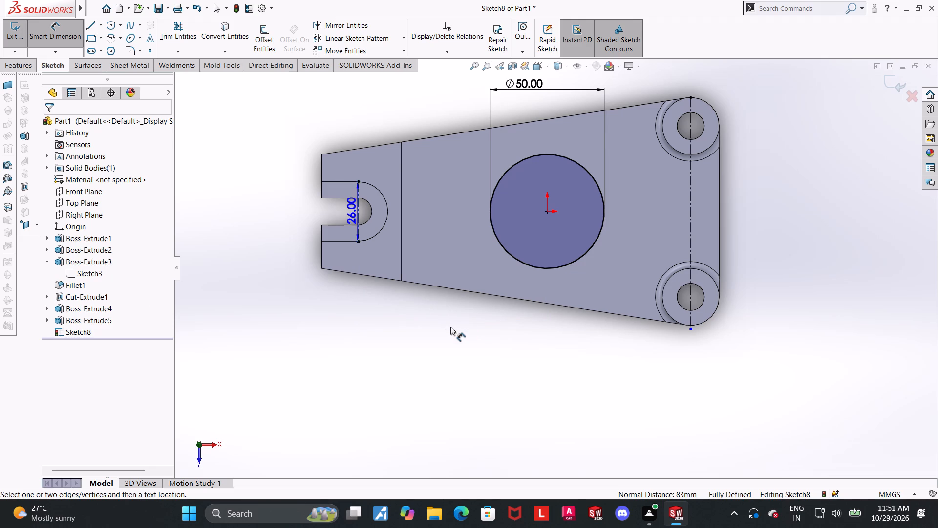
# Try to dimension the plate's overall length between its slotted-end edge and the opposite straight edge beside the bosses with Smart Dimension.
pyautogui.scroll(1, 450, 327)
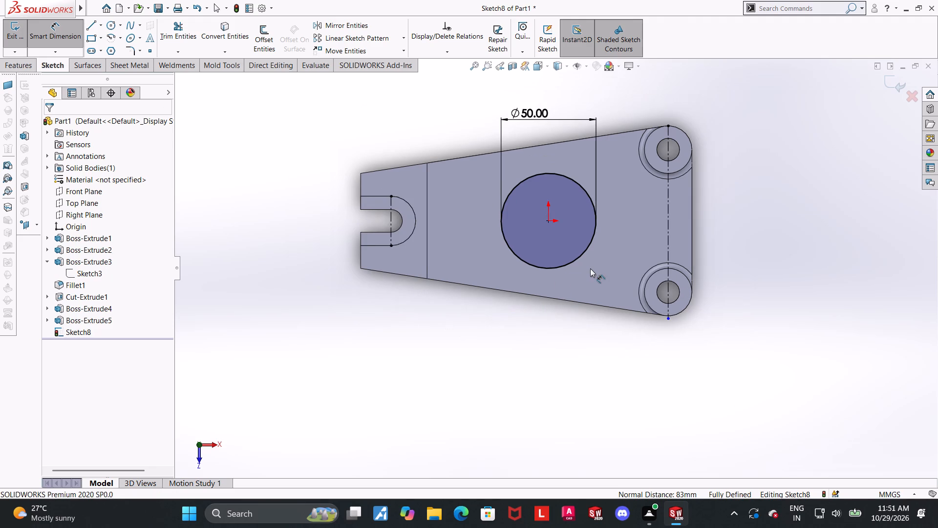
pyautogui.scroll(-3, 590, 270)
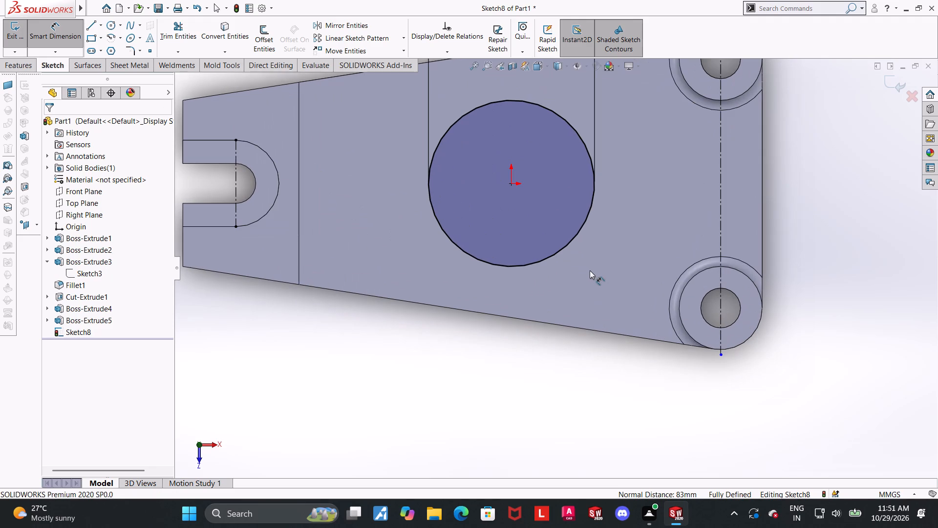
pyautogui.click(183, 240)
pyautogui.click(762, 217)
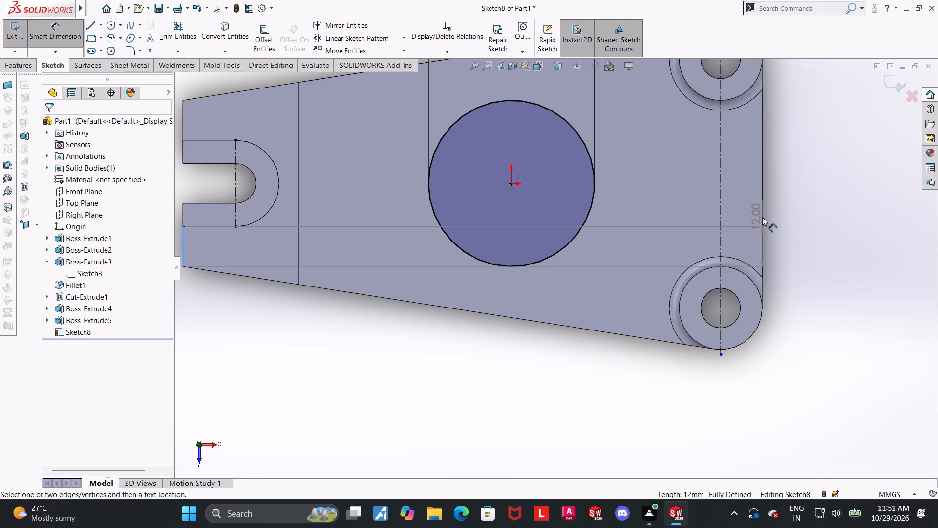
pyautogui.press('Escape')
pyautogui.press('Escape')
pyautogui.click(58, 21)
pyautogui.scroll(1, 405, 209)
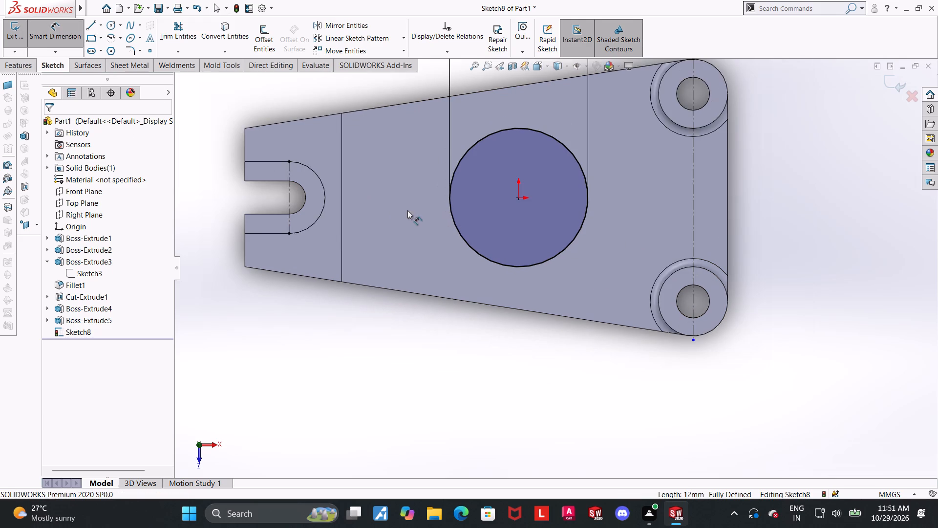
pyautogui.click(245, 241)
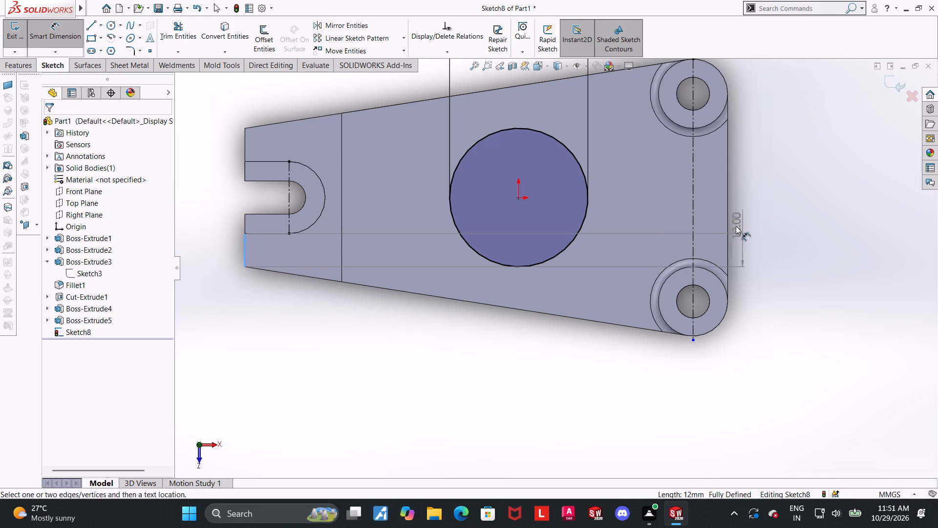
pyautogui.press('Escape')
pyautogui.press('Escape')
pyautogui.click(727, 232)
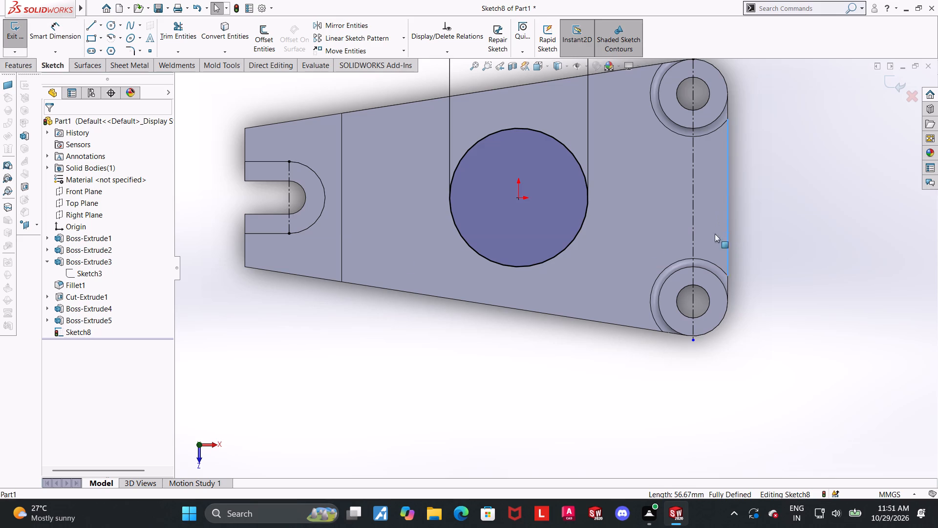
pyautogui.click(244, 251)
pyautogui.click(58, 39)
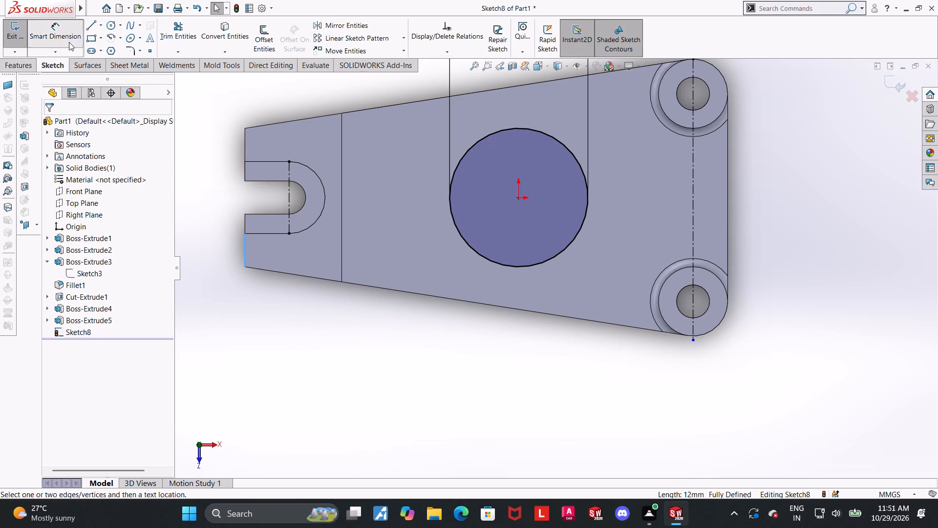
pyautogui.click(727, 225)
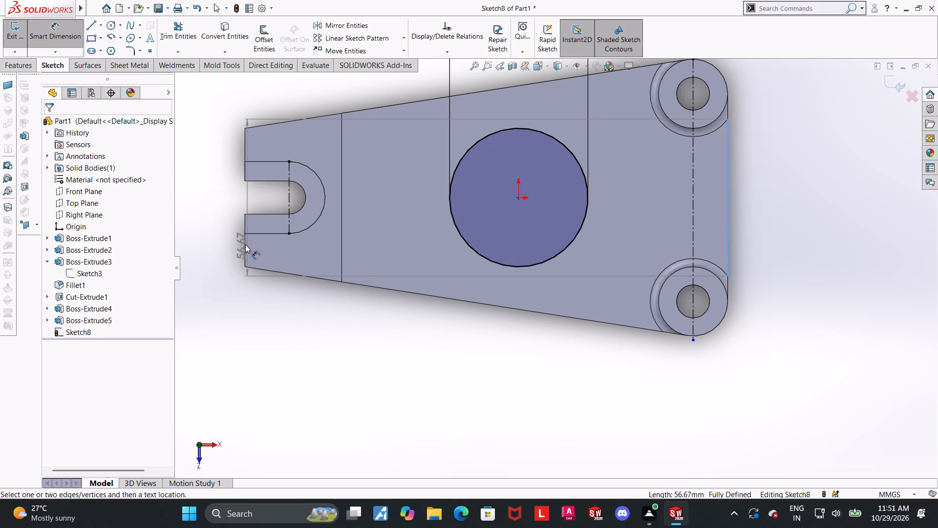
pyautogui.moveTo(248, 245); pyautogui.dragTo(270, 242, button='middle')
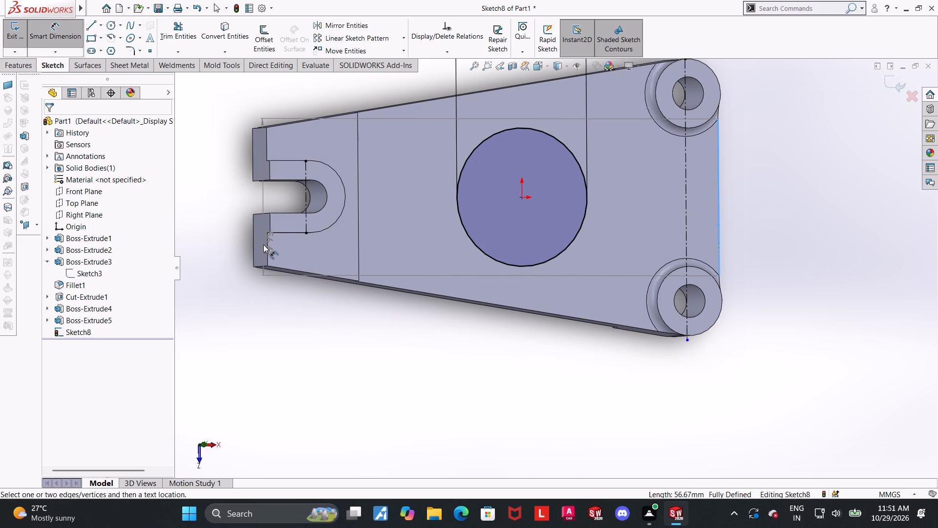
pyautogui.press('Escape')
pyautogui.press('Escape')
# Examine the plate and the Sketch8 geometry from the Top view, from below and from the side.
pyautogui.scroll(3, 312, 307)
pyautogui.moveTo(432, 317); pyautogui.dragTo(411, 312, button='middle')
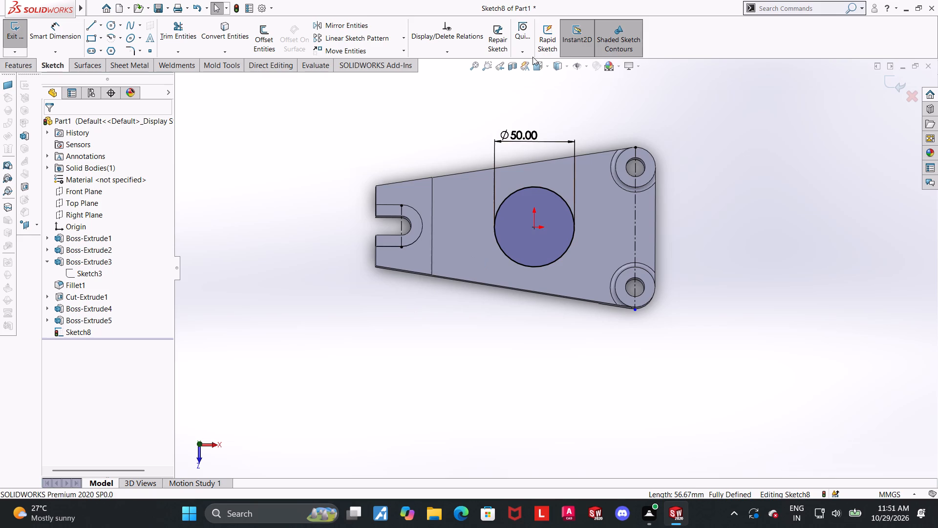
pyautogui.click(537, 66)
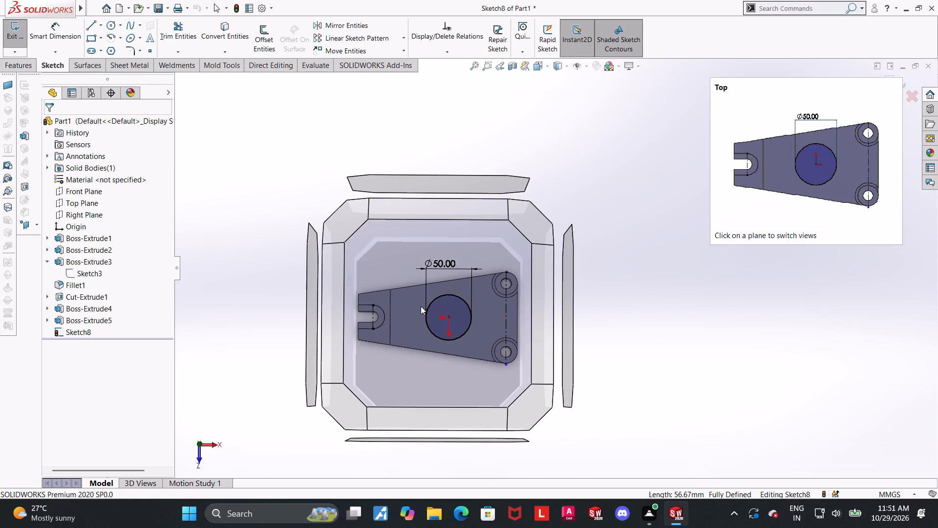
pyautogui.click(420, 308)
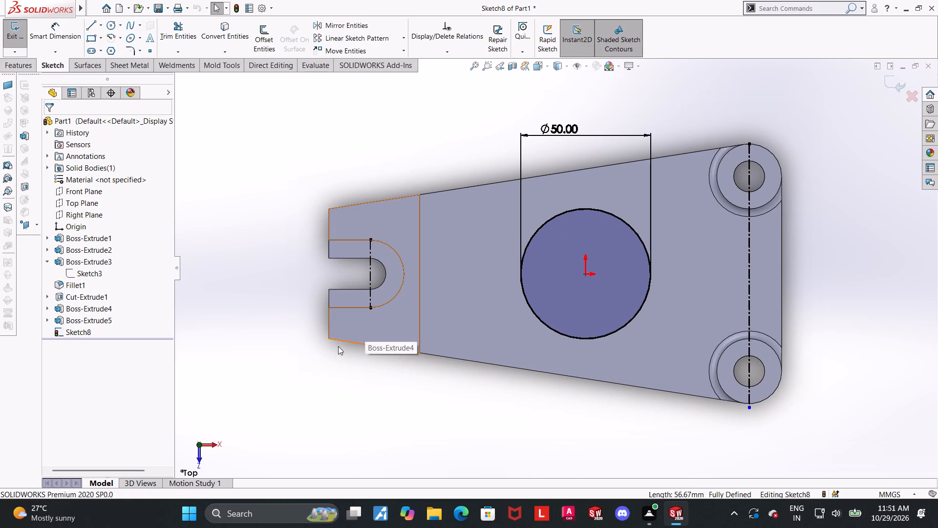
pyautogui.scroll(-1, 428, 346)
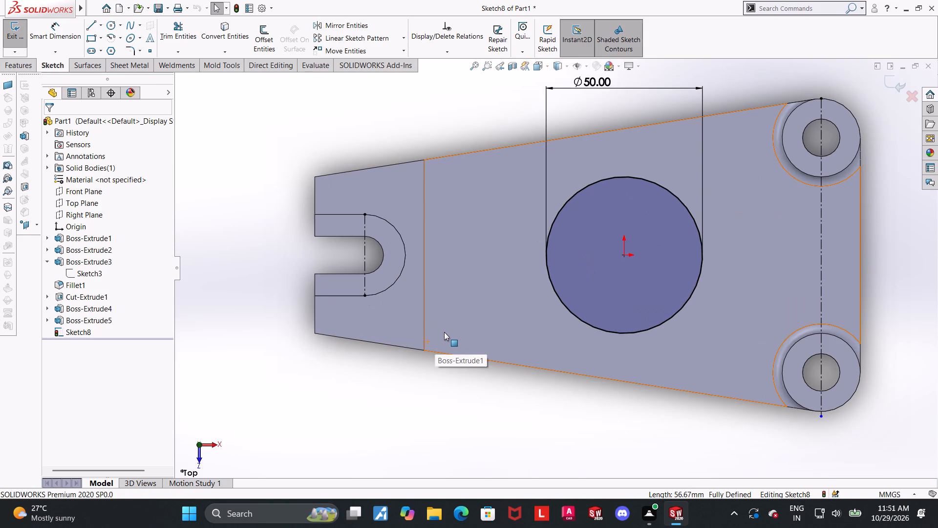
pyautogui.scroll(1, 444, 332)
pyautogui.moveTo(506, 386); pyautogui.dragTo(503, 144, button='middle')
pyautogui.scroll(1, 514, 167)
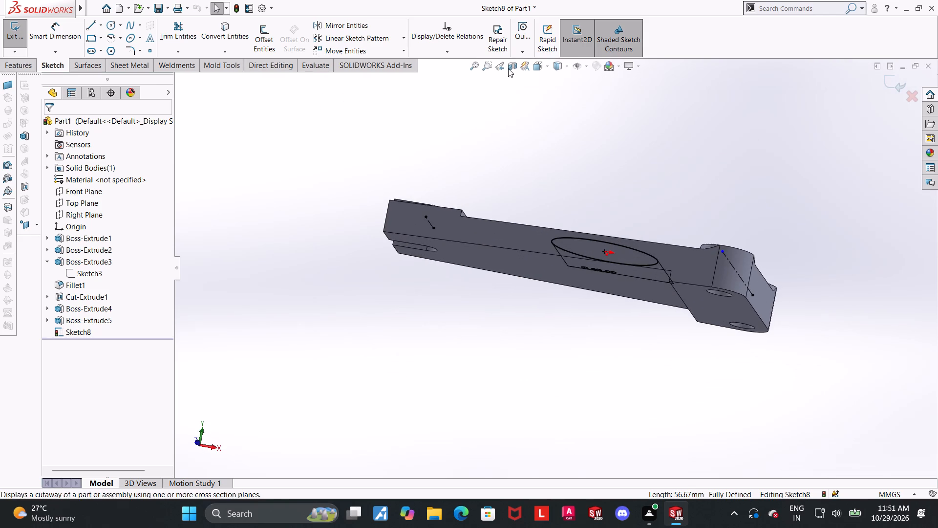
pyautogui.click(535, 67)
pyautogui.click(478, 284)
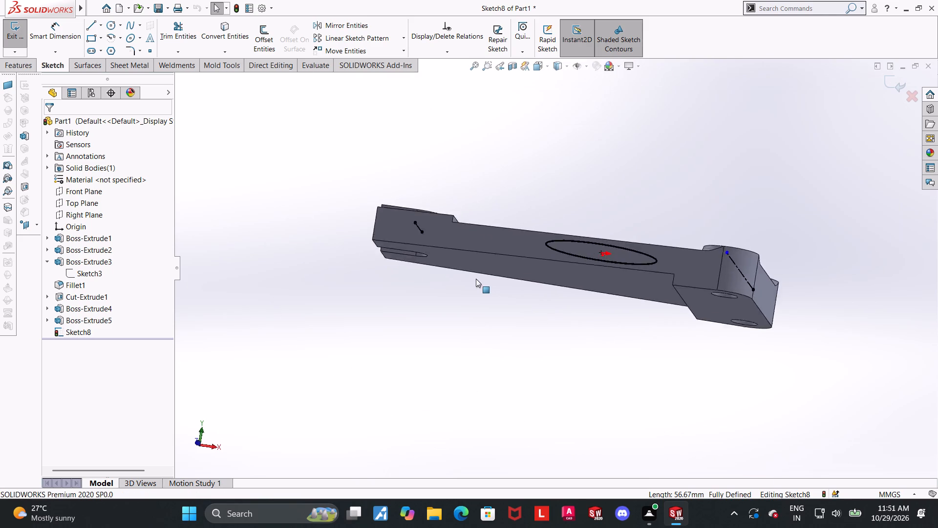
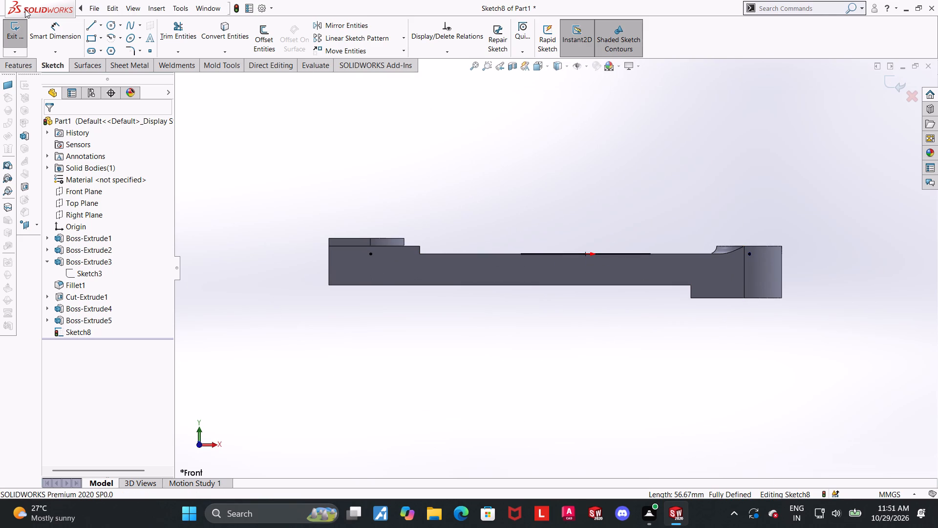
# Exit Sketch8 and measure the distance between the plate's slotted-end face and the opposite straight end face beside the bosses.
pyautogui.click(20, 31)
pyautogui.moveTo(375, 199); pyautogui.dragTo(386, 215, button='middle')
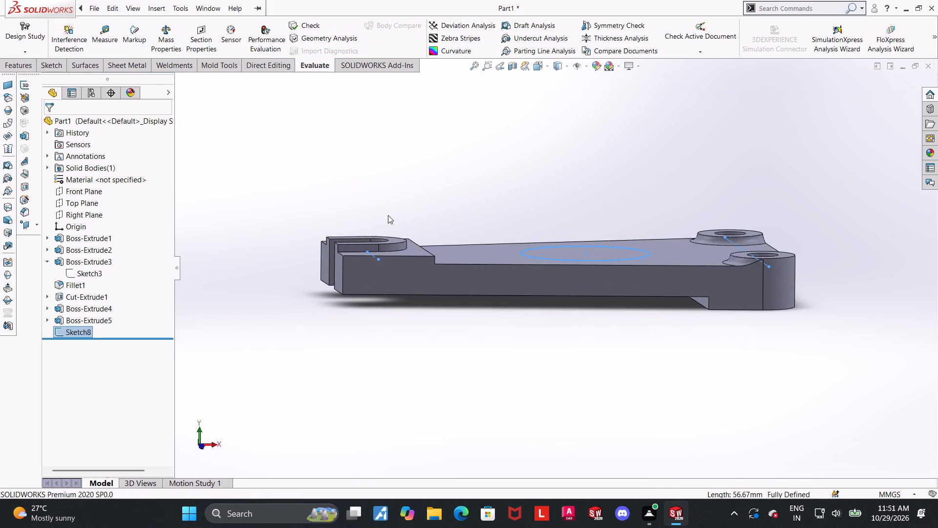
pyautogui.scroll(-2, 389, 210)
pyautogui.click(111, 42)
pyautogui.moveTo(236, 146); pyautogui.dragTo(270, 167, button='middle')
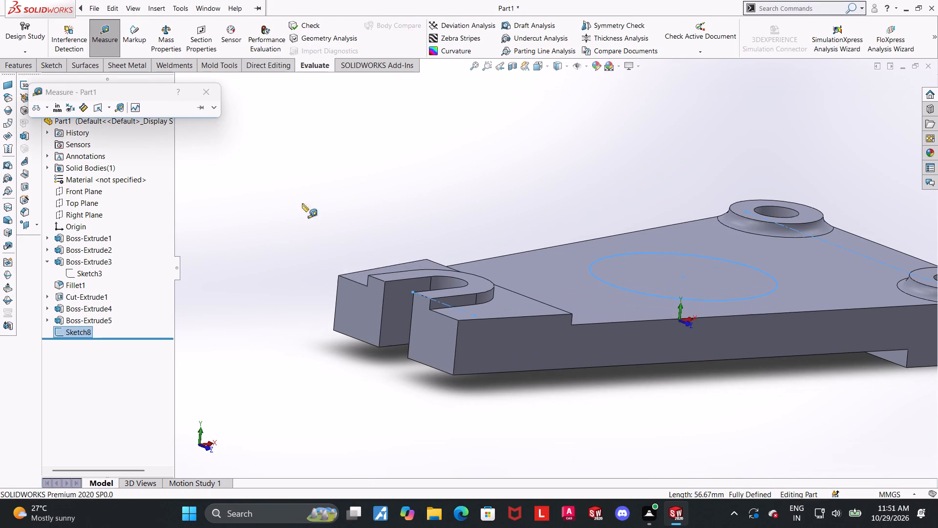
pyautogui.click(428, 324)
pyautogui.moveTo(502, 344); pyautogui.dragTo(408, 347, button='middle')
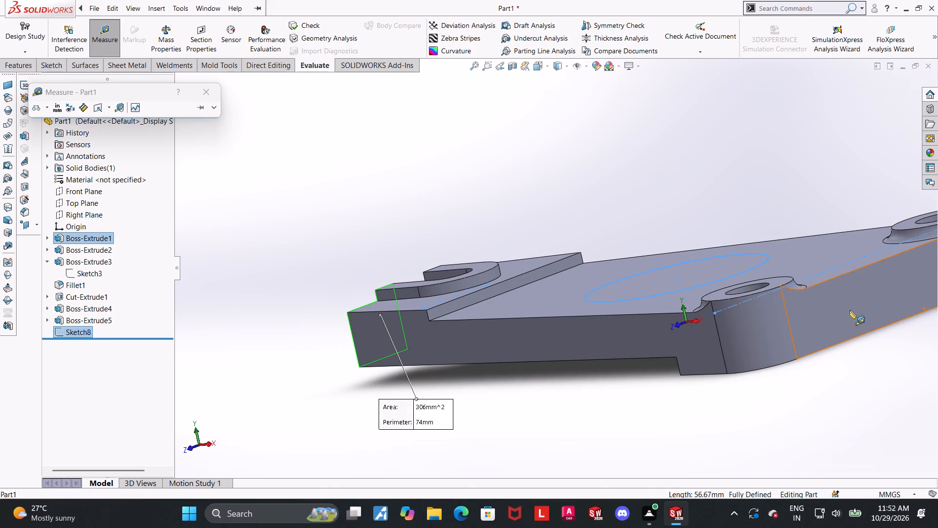
pyautogui.click(865, 311)
pyautogui.scroll(1, 855, 307)
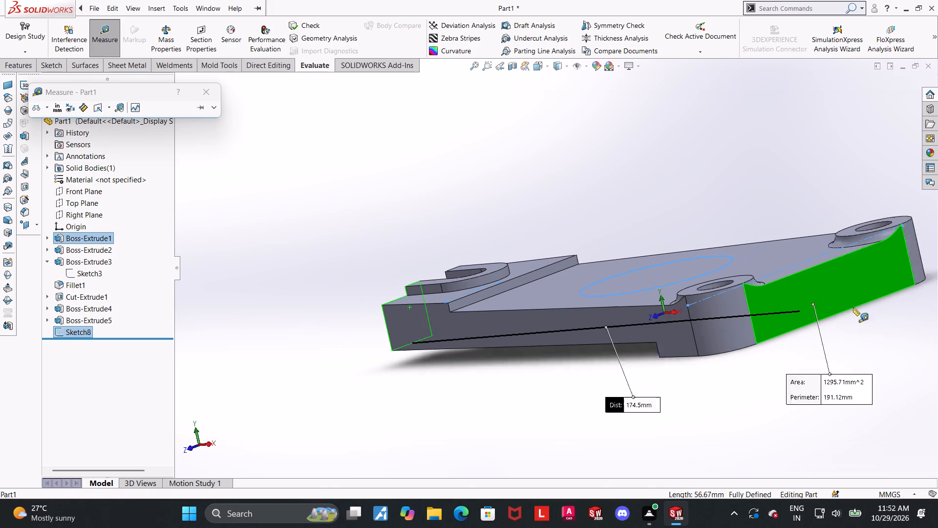
pyautogui.scroll(1, 853, 308)
pyautogui.moveTo(574, 388); pyautogui.dragTo(593, 380, button='middle')
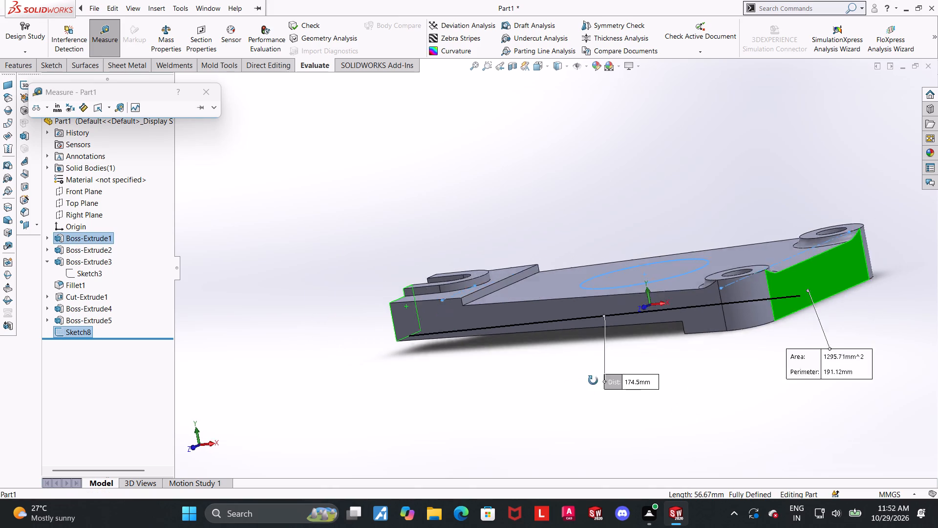
pyautogui.moveTo(593, 380); pyautogui.dragTo(633, 415, button='middle')
pyautogui.press('Escape')
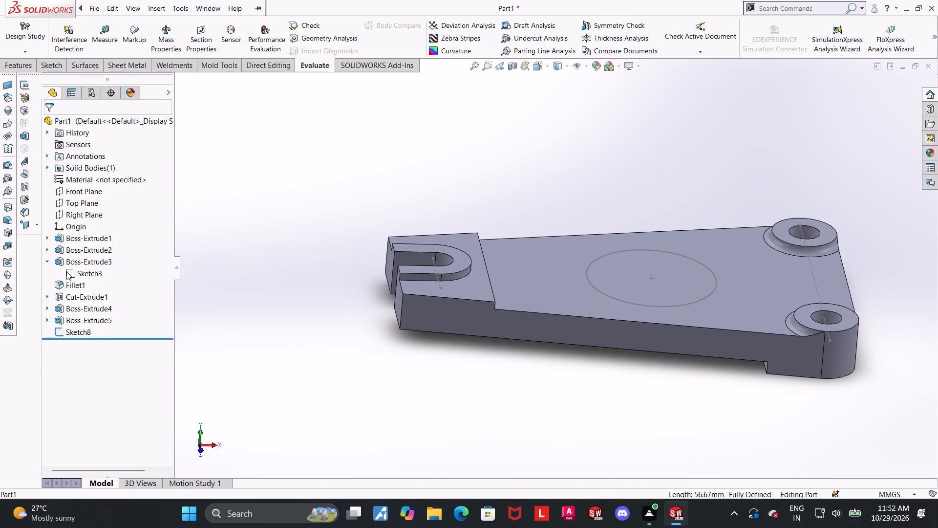
# Open Boss-Extrude1's Sketch1 for editing and delete the length dimension between the slotted-end edge and the boss circles' centreline.
pyautogui.click(48, 240)
pyautogui.click(70, 252)
pyautogui.click(81, 224)
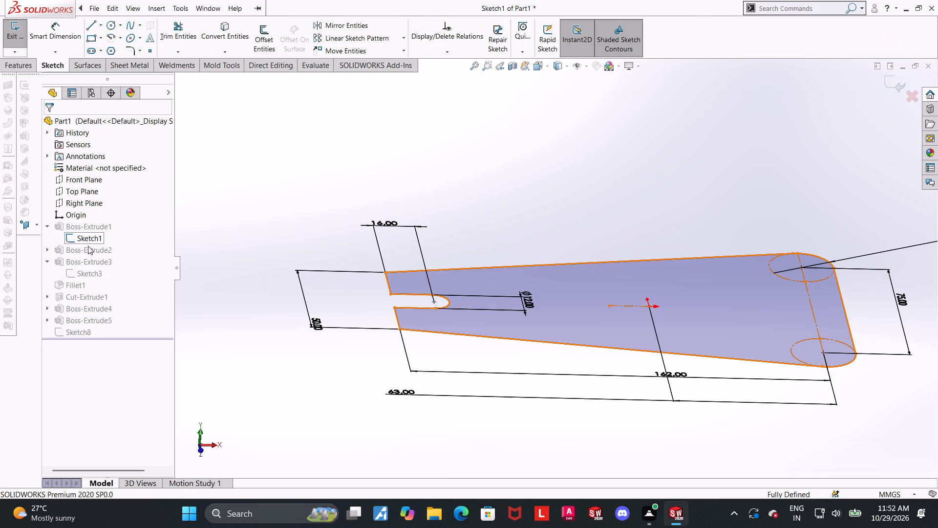
pyautogui.click(88, 246)
pyautogui.click(87, 238)
pyautogui.click(109, 226)
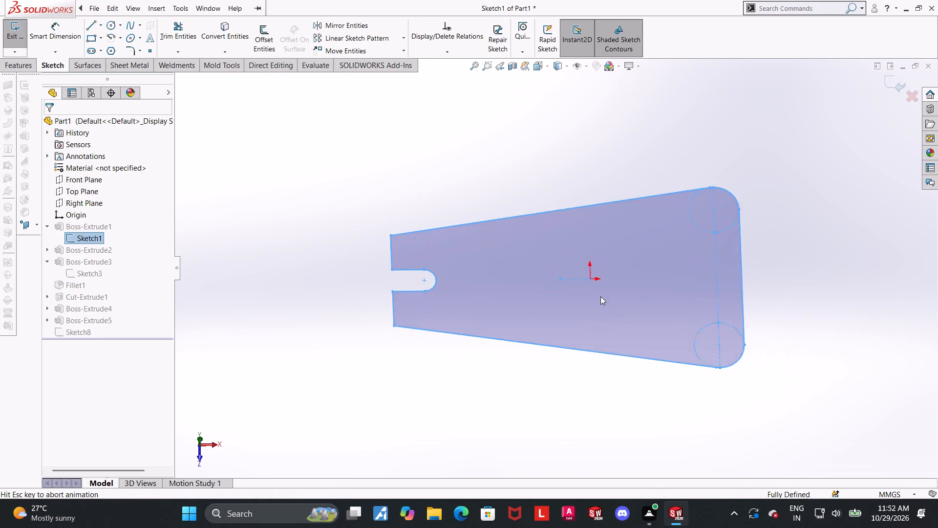
pyautogui.click(602, 414)
pyautogui.scroll(-2, 546, 343)
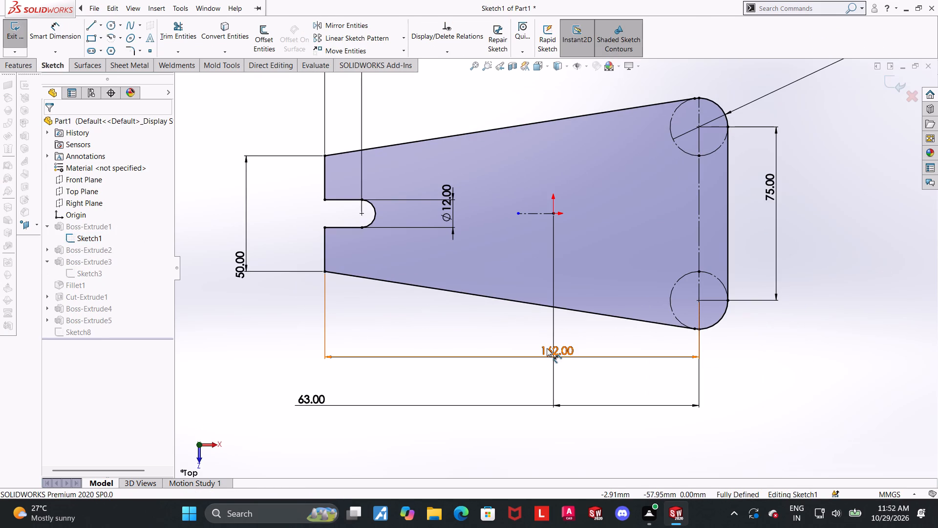
pyautogui.rightClick(547, 348)
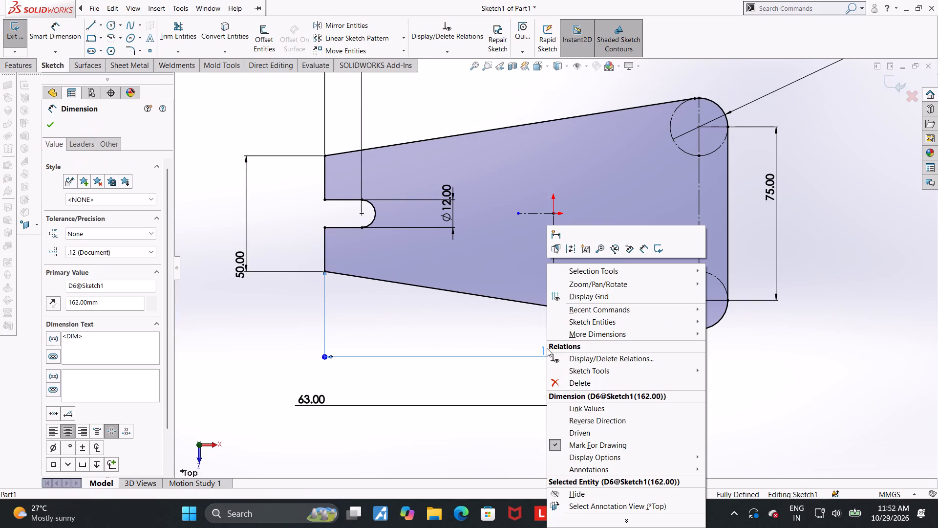
pyautogui.press('Escape')
pyautogui.rightClick(545, 351)
pyautogui.press('Escape')
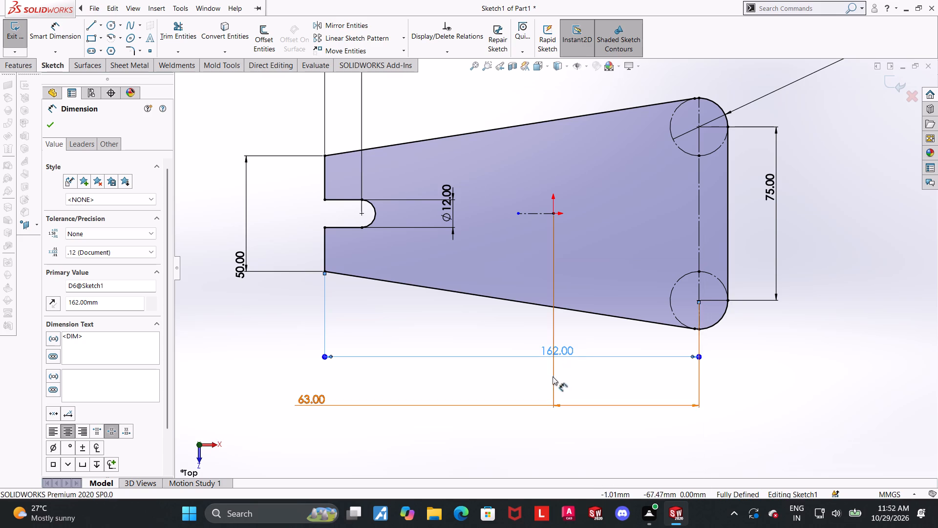
pyautogui.rightClick(566, 353)
pyautogui.click(586, 389)
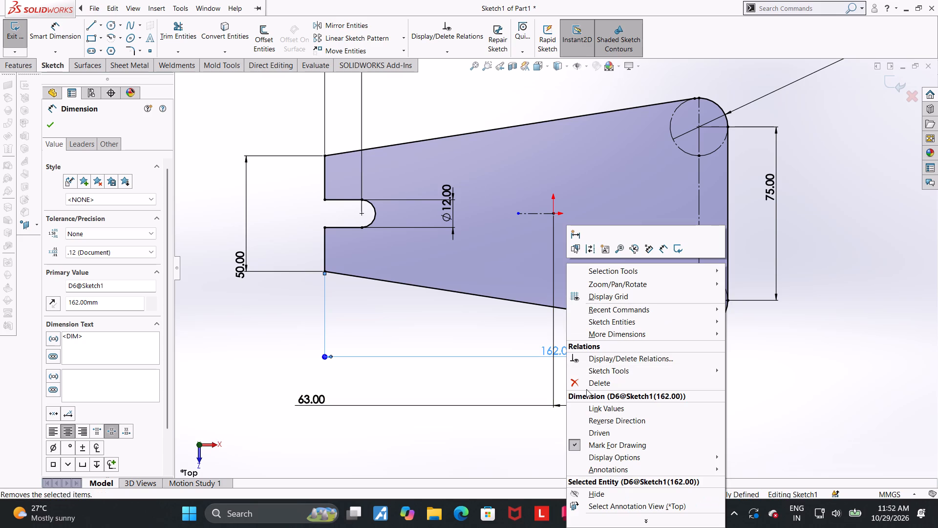
pyautogui.click(587, 386)
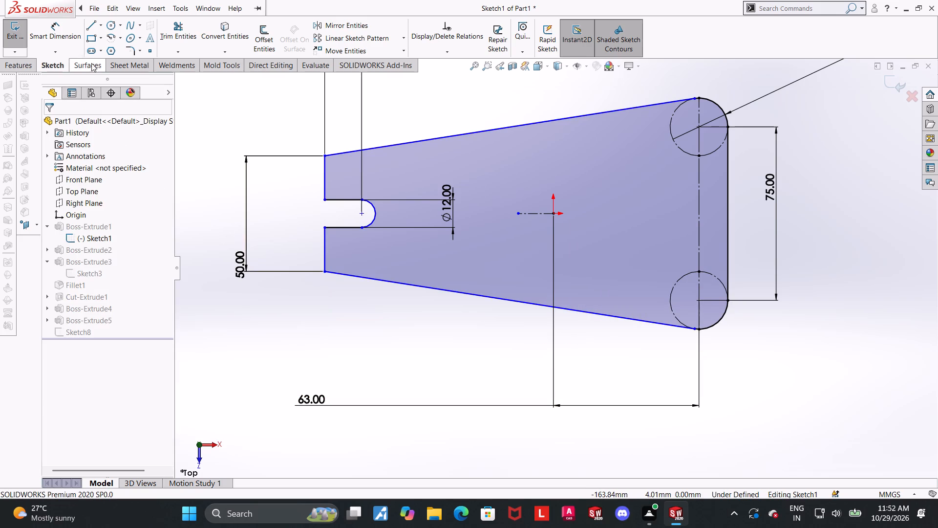
# Dimension the plate's overall length from the slotted-end edge to the opposite straight edge as 162 mm and exit Sketch1.
pyautogui.click(72, 31)
pyautogui.click(323, 257)
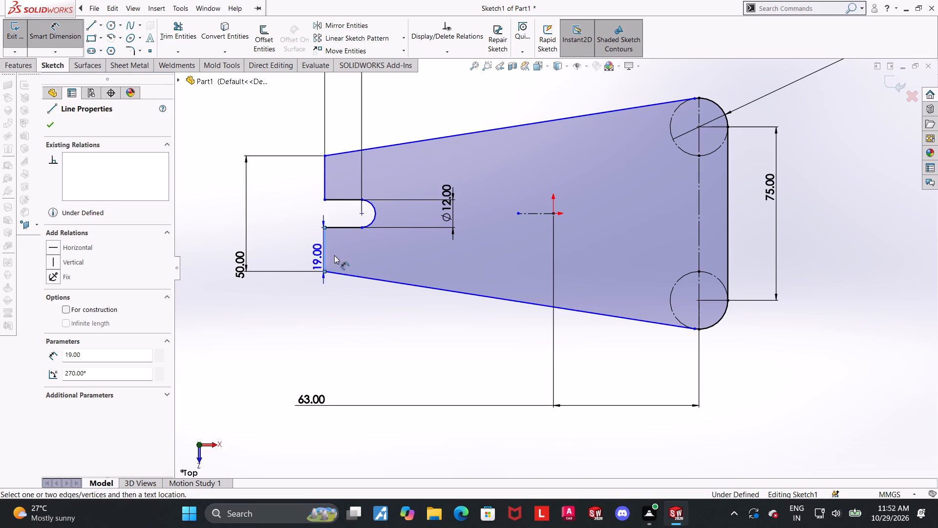
pyautogui.click(726, 233)
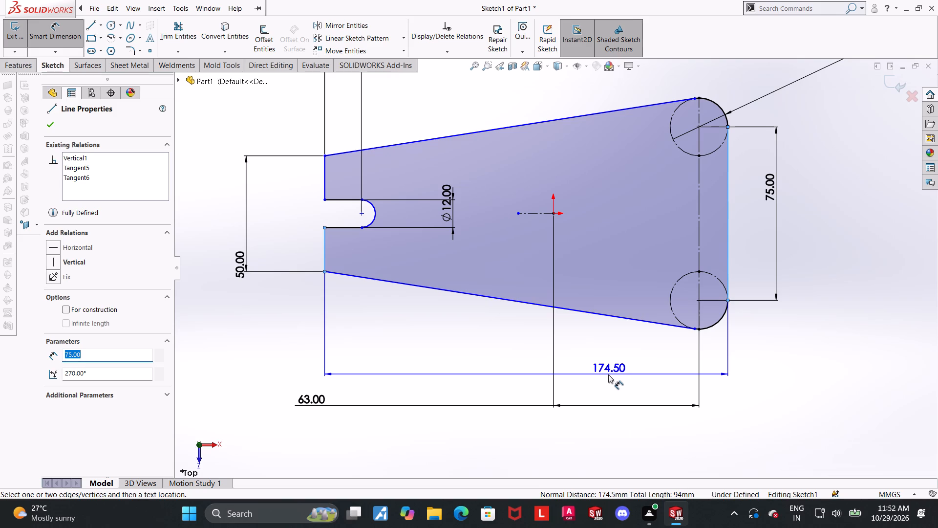
pyautogui.click(608, 374)
pyautogui.write('162')
pyautogui.press('Return')
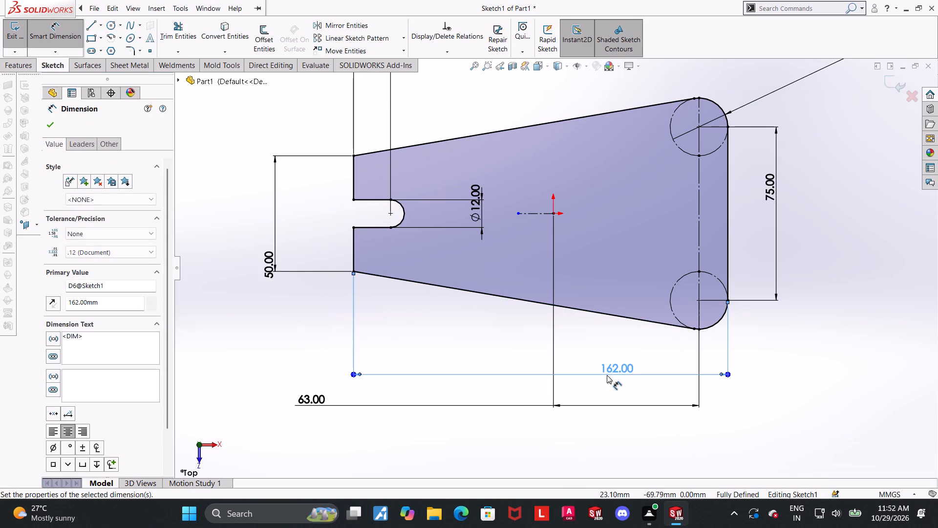
pyautogui.click(882, 332)
pyautogui.scroll(2, 879, 326)
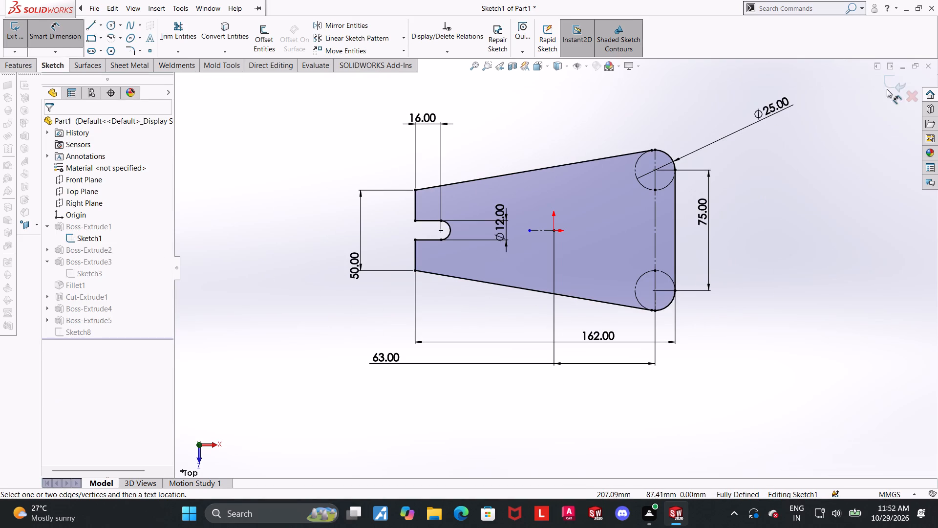
pyautogui.click(890, 82)
# Measure the plate's overall length between the slotted-end face and the opposite straight end face.
pyautogui.scroll(1, 783, 281)
pyautogui.moveTo(699, 300); pyautogui.dragTo(693, 184, button='middle')
pyautogui.scroll(-2, 584, 194)
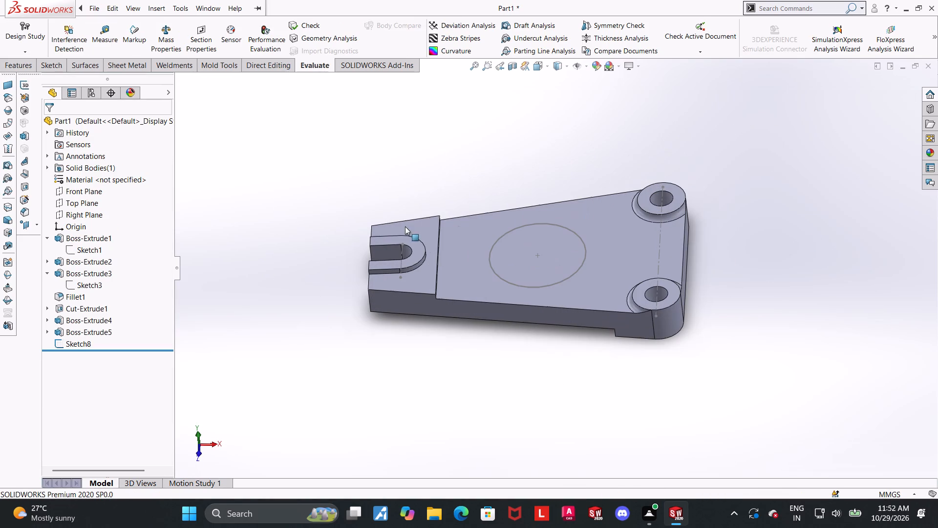
pyautogui.click(110, 36)
pyautogui.moveTo(432, 375); pyautogui.dragTo(481, 362, button='middle')
pyautogui.click(421, 276)
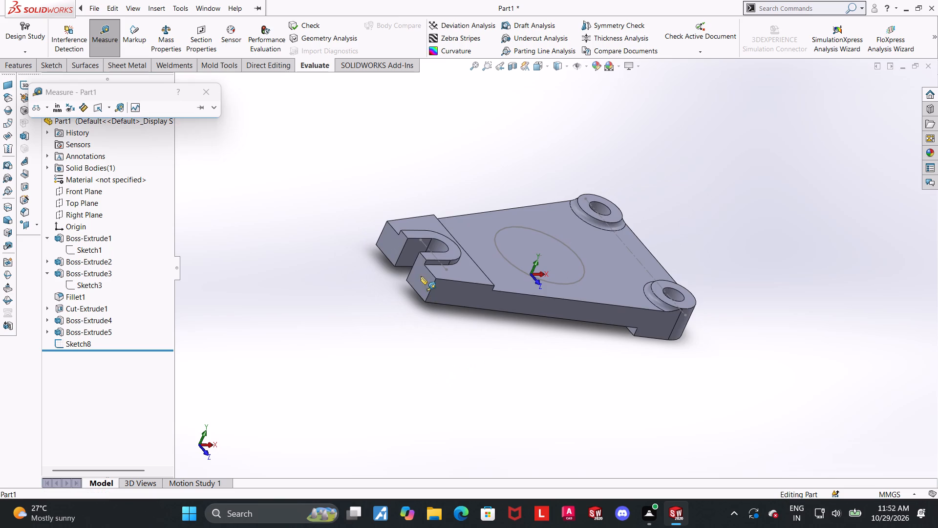
pyautogui.moveTo(572, 339); pyautogui.dragTo(497, 355, button='middle')
pyautogui.click(654, 287)
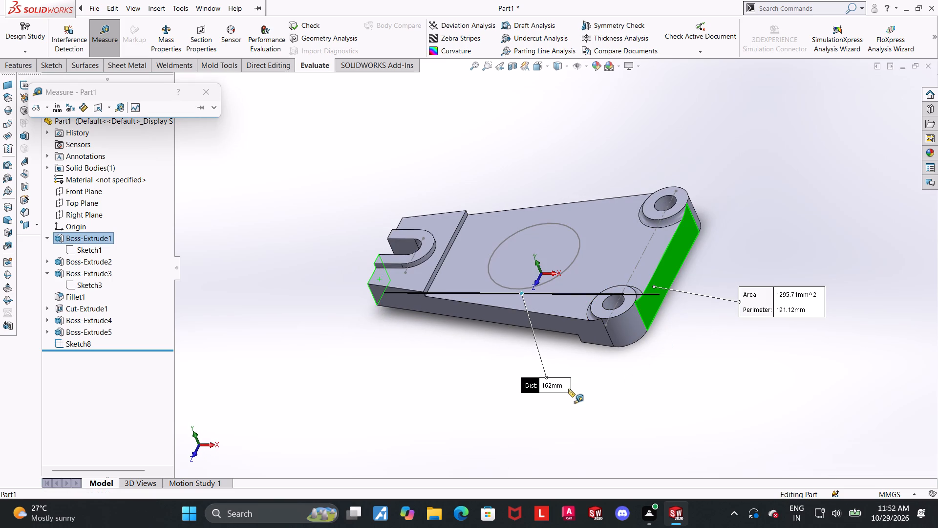
pyautogui.press('Escape')
pyautogui.moveTo(533, 364); pyautogui.dragTo(550, 382, button='middle')
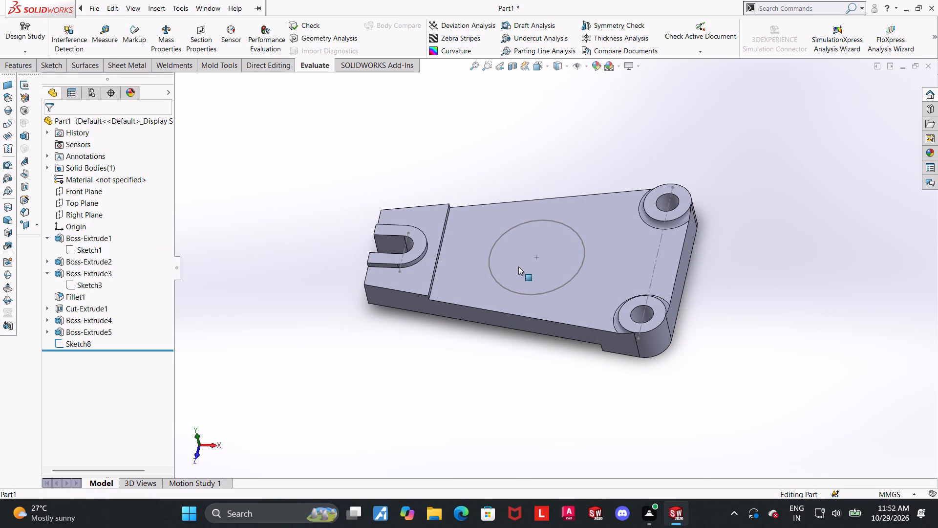
pyautogui.press('Escape')
# Reopen Sketch8 and dimension the horizontal distance between the slot's vertical construction line and the central circle's centre.
pyautogui.click(82, 340)
pyautogui.click(90, 315)
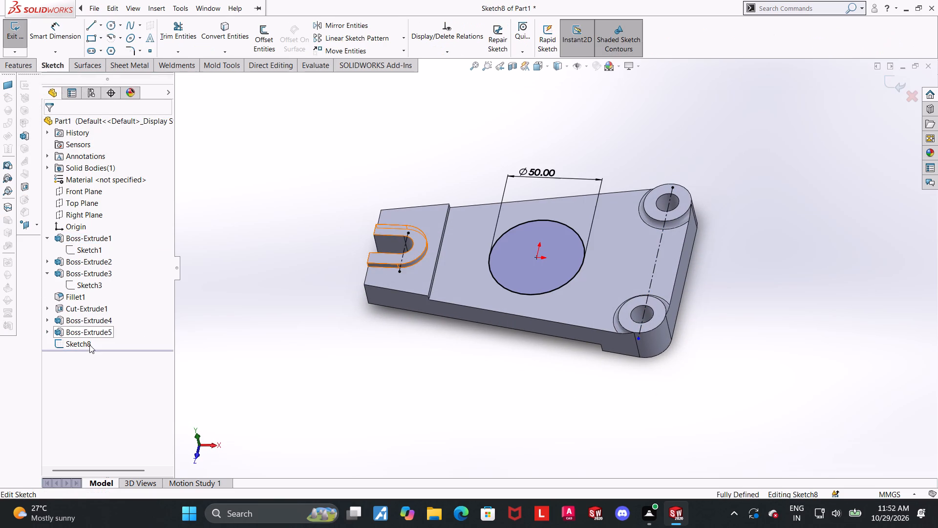
pyautogui.click(86, 341)
pyautogui.click(113, 330)
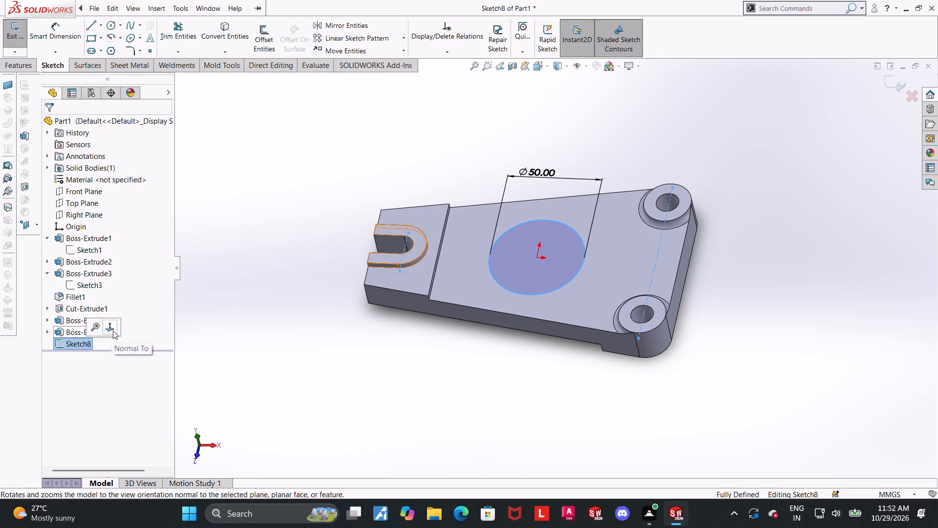
pyautogui.click(68, 28)
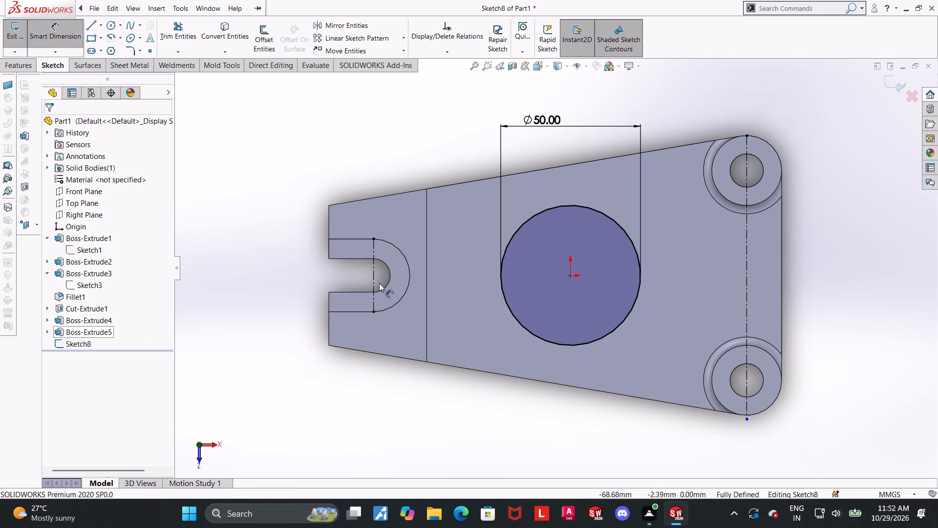
pyautogui.click(373, 275)
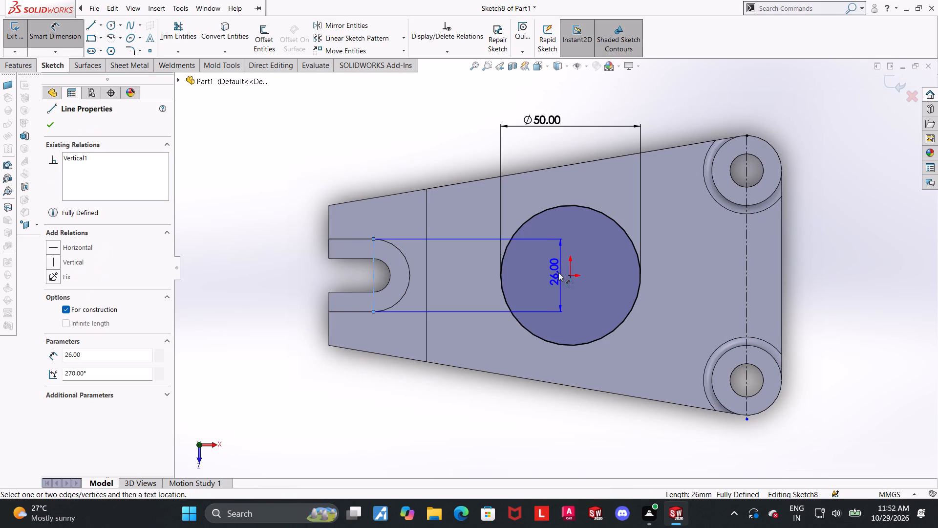
pyautogui.click(570, 277)
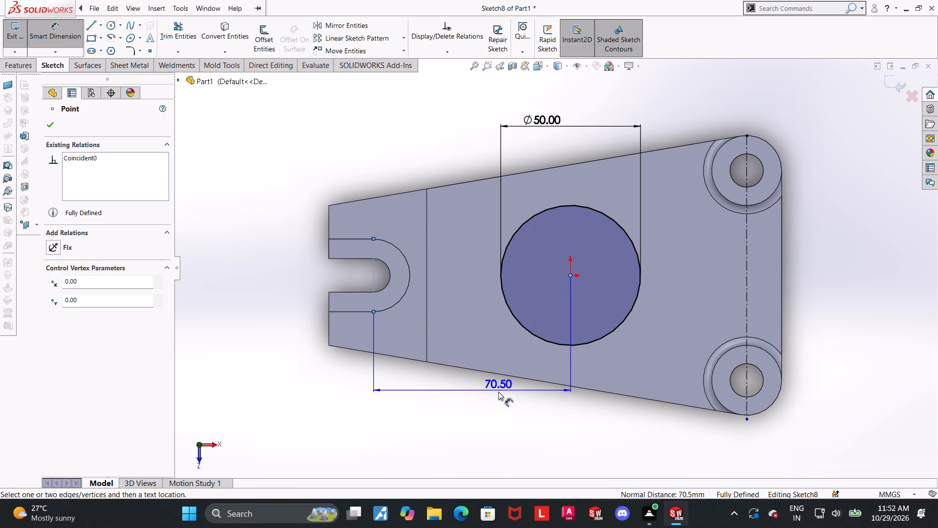
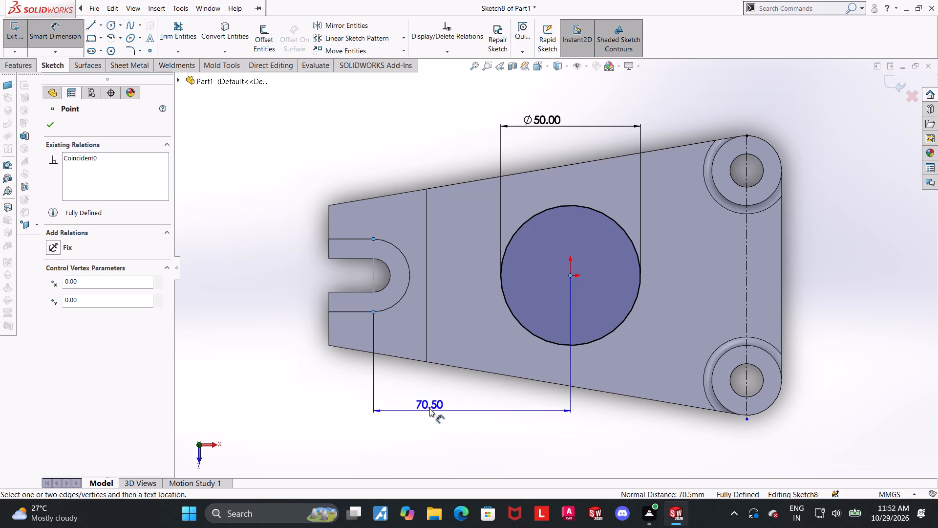
# Abandon the pending Sketch8 dimension and measure the distance between the slotted-end face and the opposite straight end face.
pyautogui.press('Escape')
pyautogui.press('Escape')
pyautogui.moveTo(465, 397); pyautogui.dragTo(476, 272, button='middle')
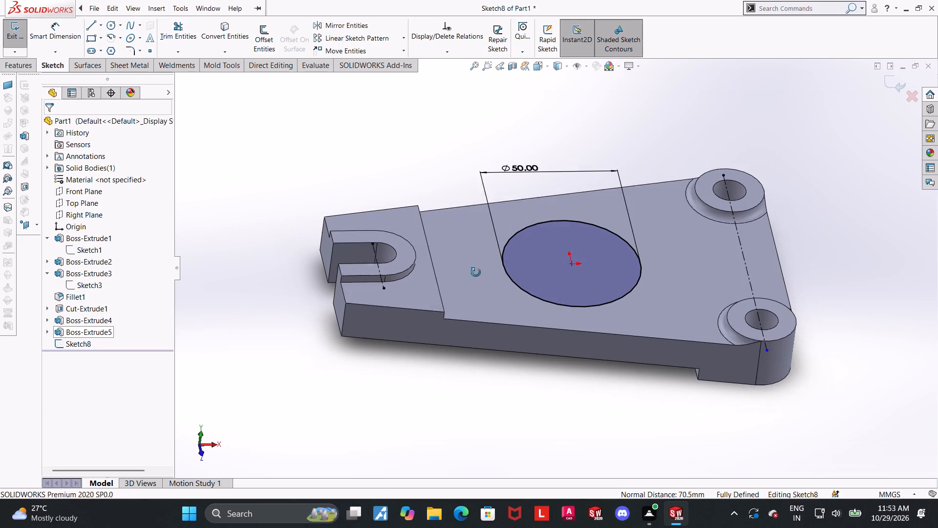
pyautogui.moveTo(476, 272); pyautogui.dragTo(476, 269, button='middle')
pyautogui.click(329, 65)
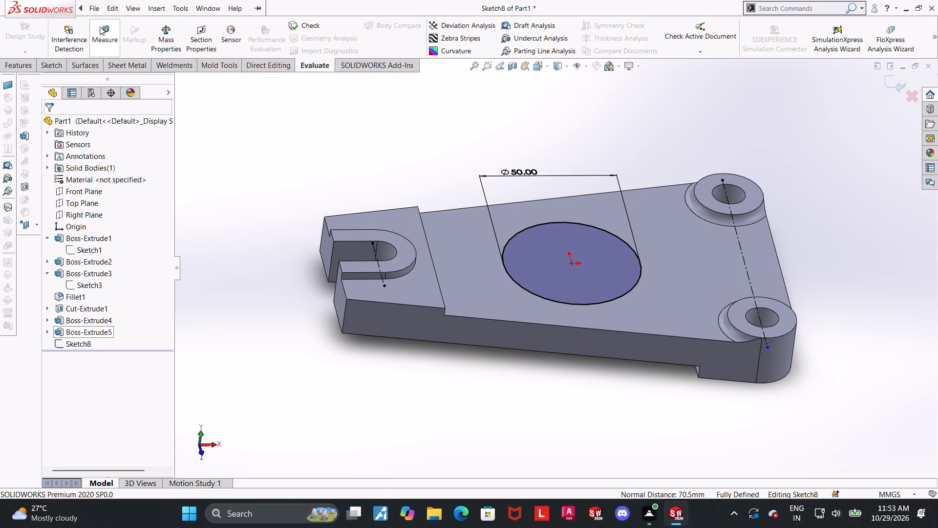
pyautogui.click(105, 28)
pyautogui.click(338, 314)
pyautogui.moveTo(378, 338); pyautogui.dragTo(273, 338, button='middle')
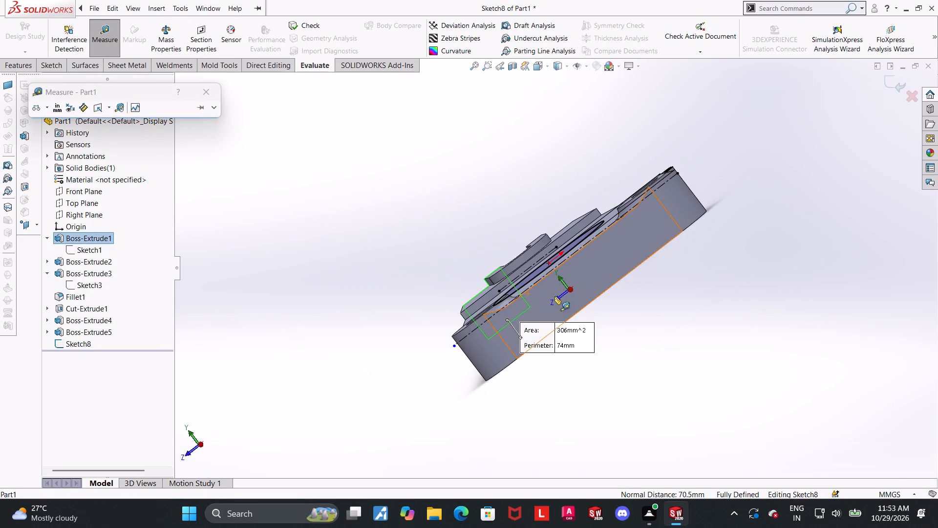
pyautogui.click(603, 279)
pyautogui.press('Escape')
pyautogui.moveTo(612, 363); pyautogui.dragTo(710, 379, button='middle')
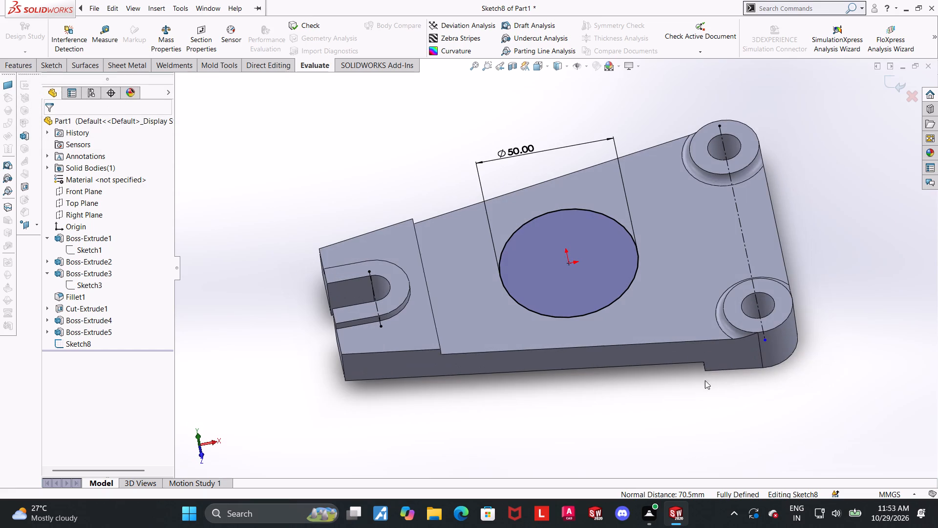
pyautogui.press('Escape')
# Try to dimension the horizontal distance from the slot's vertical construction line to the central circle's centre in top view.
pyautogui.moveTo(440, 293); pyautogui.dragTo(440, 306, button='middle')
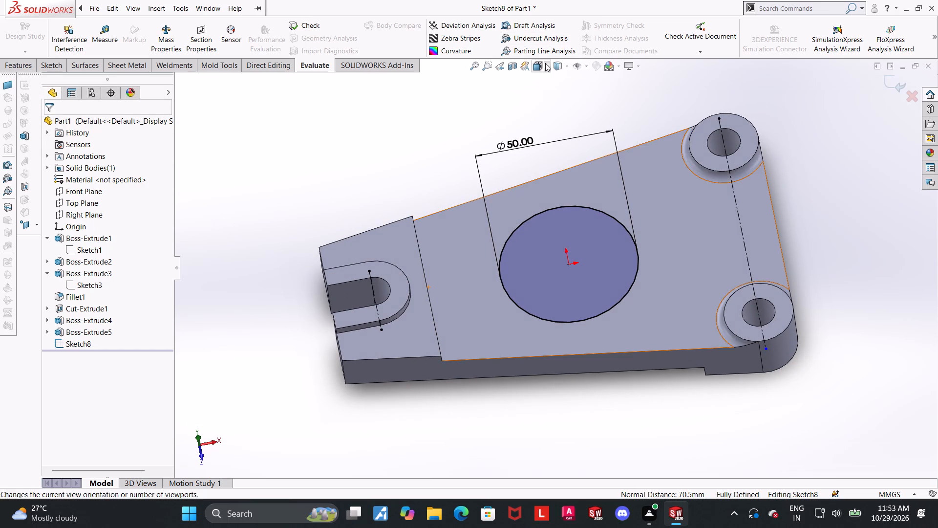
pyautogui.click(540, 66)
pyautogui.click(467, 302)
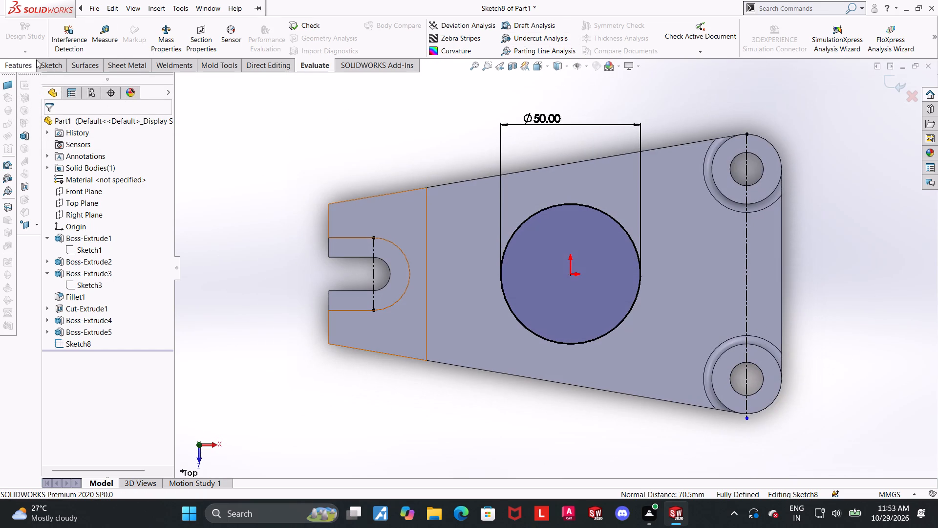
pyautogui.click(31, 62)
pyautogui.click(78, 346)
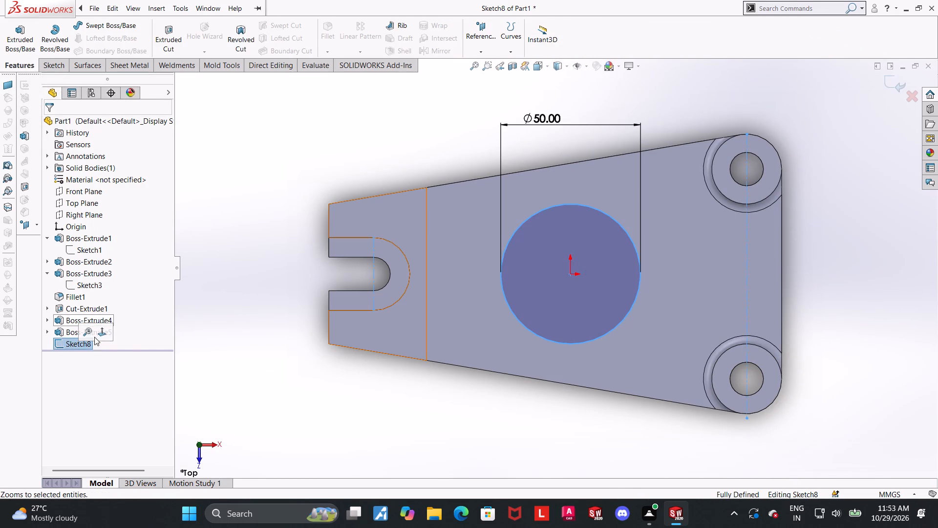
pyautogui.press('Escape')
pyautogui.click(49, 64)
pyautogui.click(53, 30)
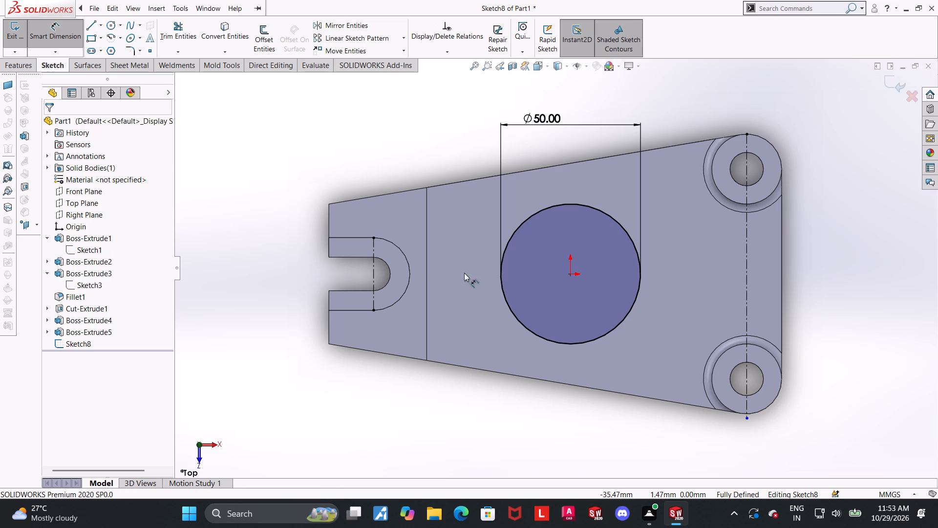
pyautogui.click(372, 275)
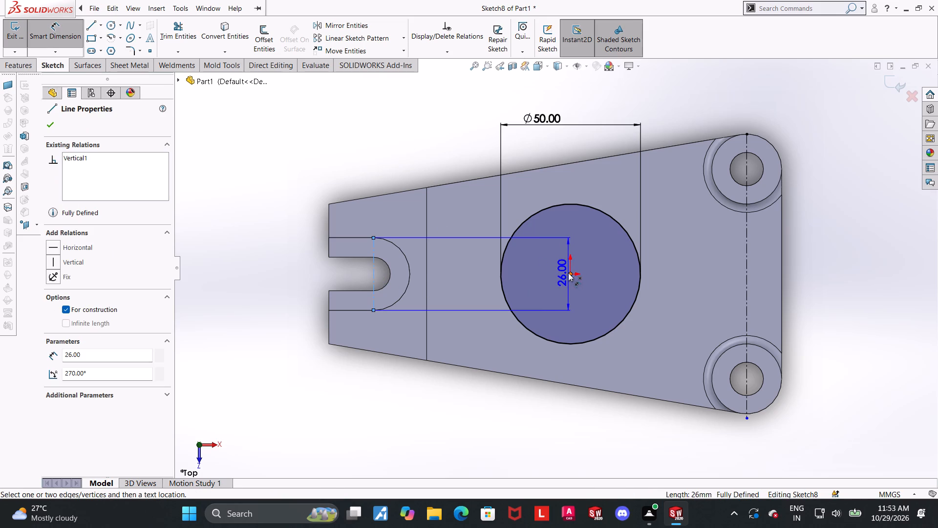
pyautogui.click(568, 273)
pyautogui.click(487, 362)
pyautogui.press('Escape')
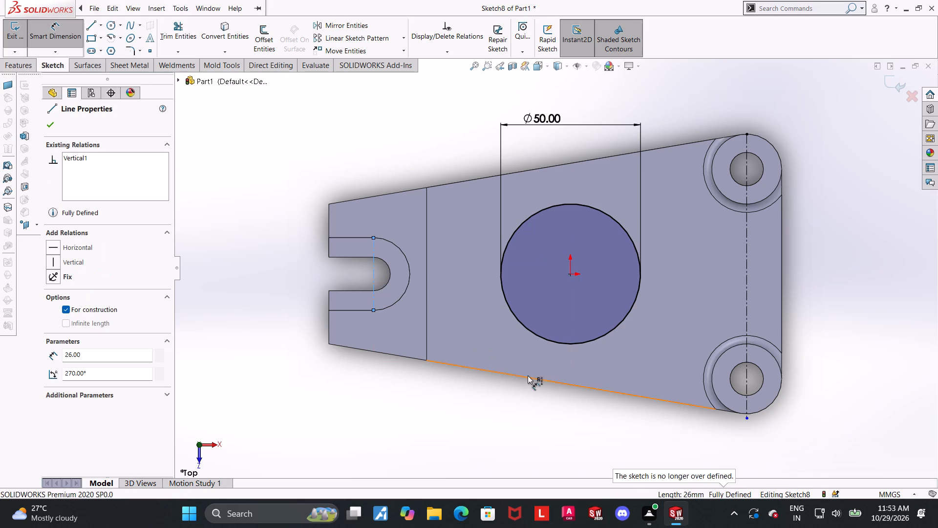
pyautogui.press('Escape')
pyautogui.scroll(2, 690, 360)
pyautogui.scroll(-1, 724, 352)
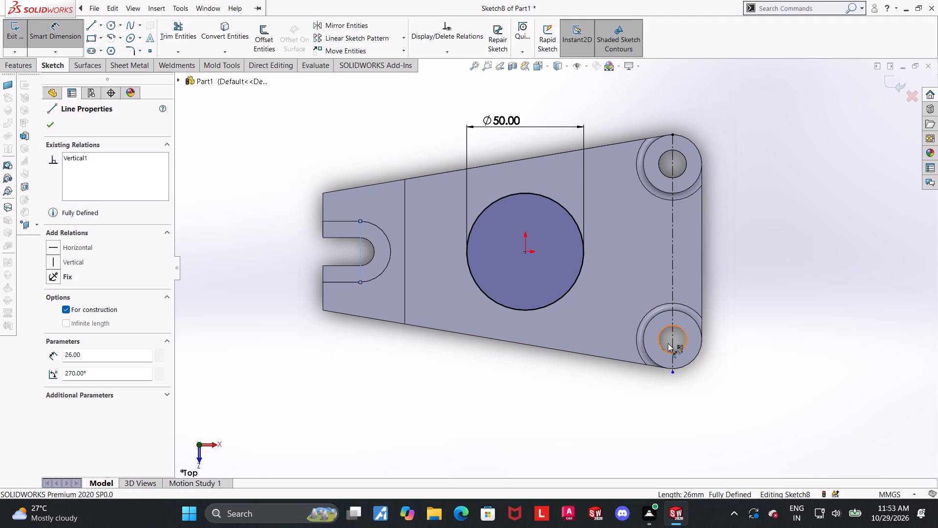
# Exit Sketch8 and set up a blind Boss-Extrude of the central circle, starting its depth expression with 82-.
pyautogui.moveTo(609, 397); pyautogui.dragTo(610, 361, button='middle')
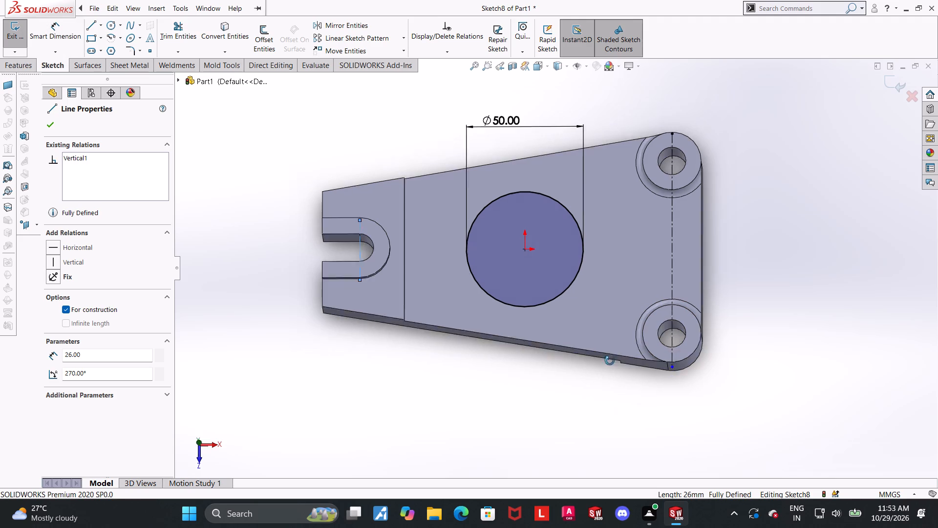
pyautogui.moveTo(610, 361); pyautogui.dragTo(609, 290, button='middle')
pyautogui.click(886, 87)
pyautogui.click(889, 81)
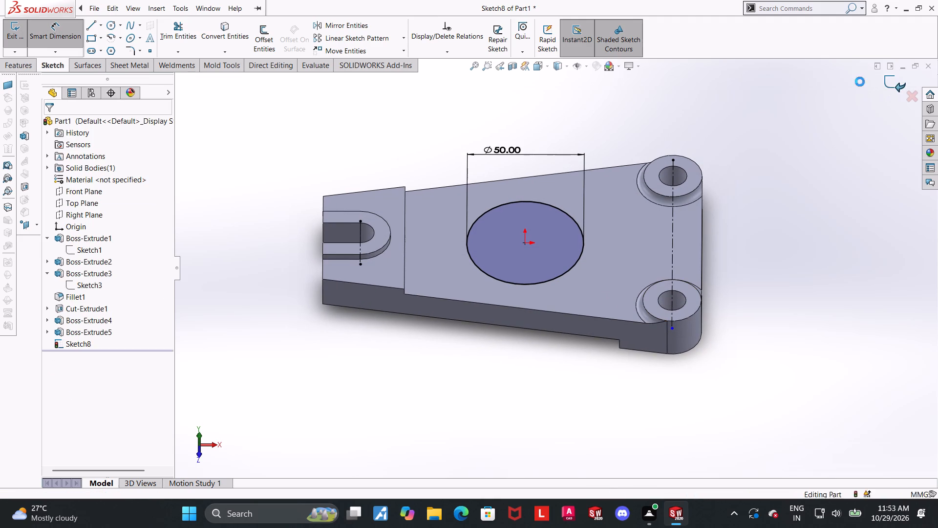
pyautogui.click(18, 64)
pyautogui.click(18, 42)
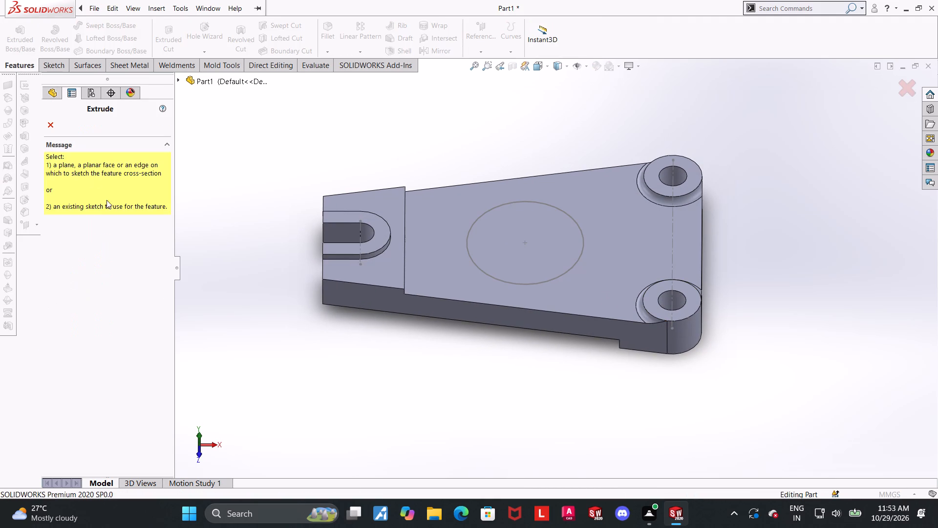
pyautogui.click(554, 280)
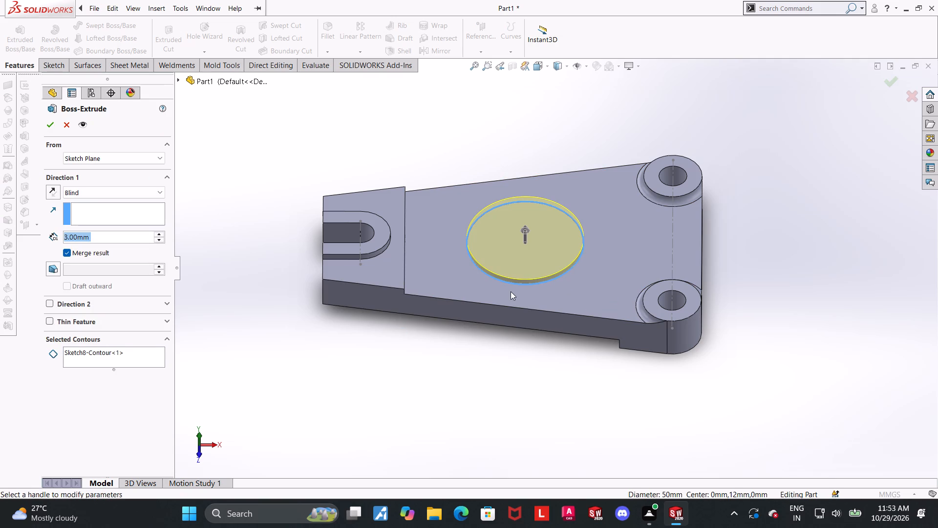
pyautogui.scroll(1, 226, 231)
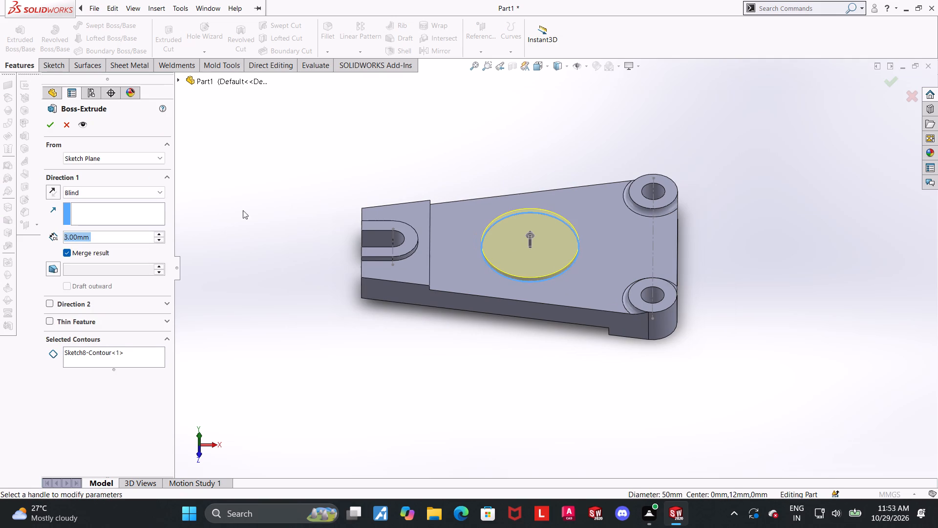
pyautogui.scroll(-1, 245, 217)
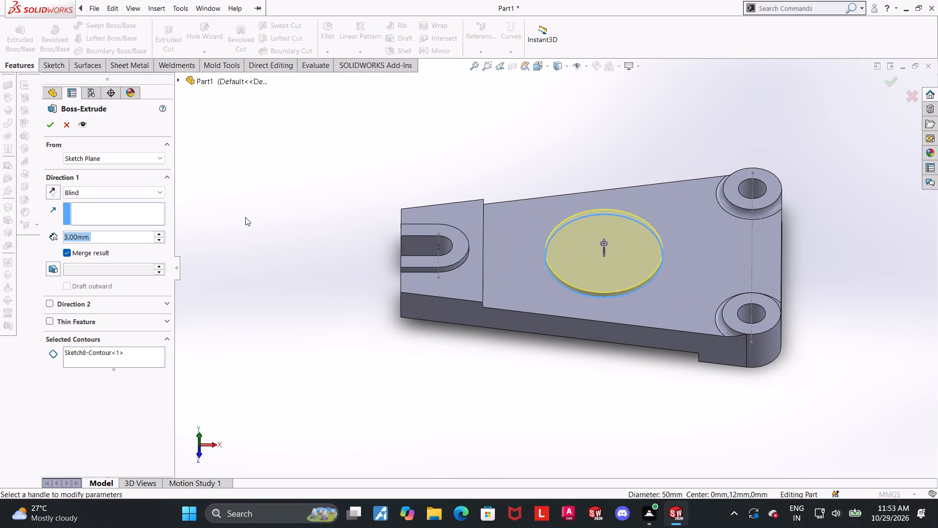
pyautogui.write('82-')
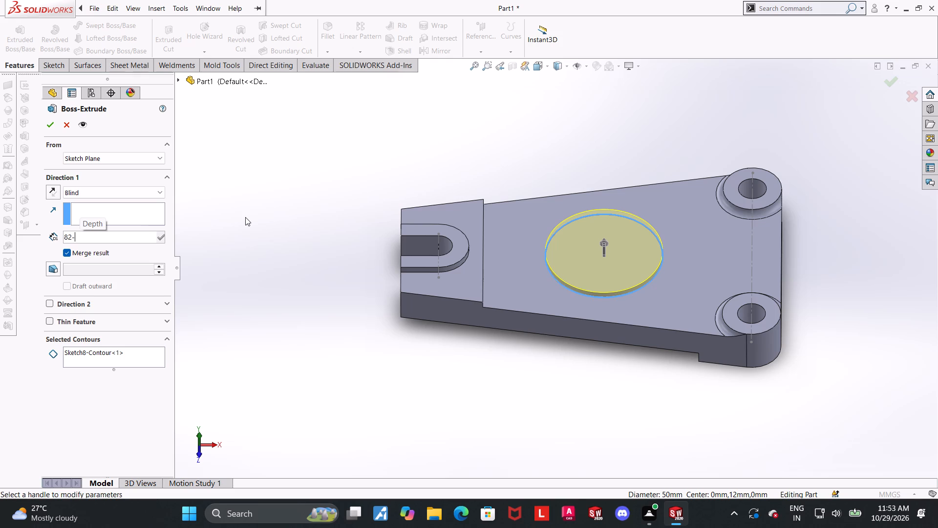
pyautogui.scroll(1, 648, 210)
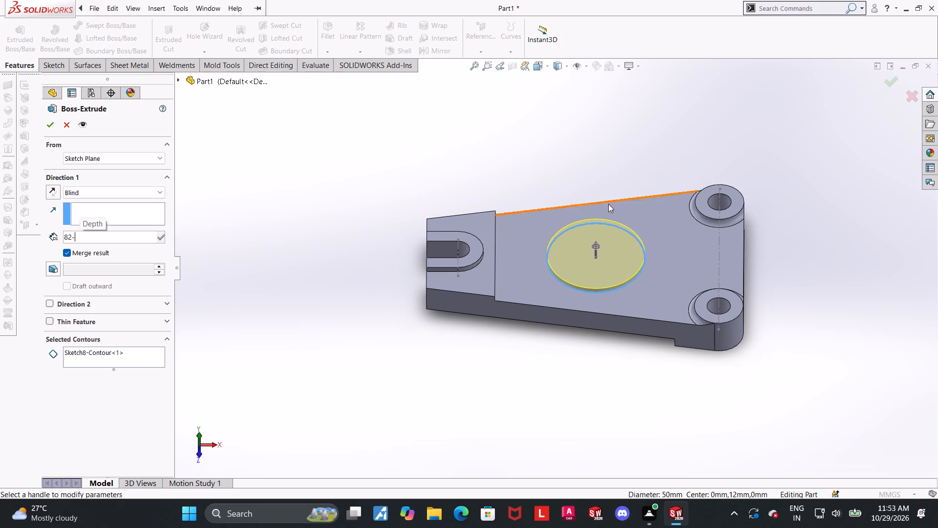
pyautogui.scroll(-1, 607, 210)
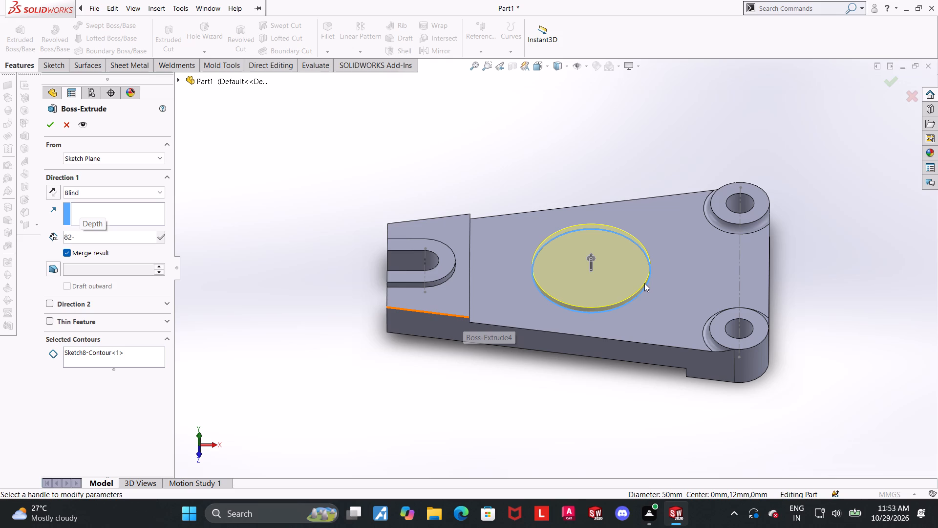
pyautogui.scroll(1, 681, 283)
pyautogui.scroll(-1, 830, 285)
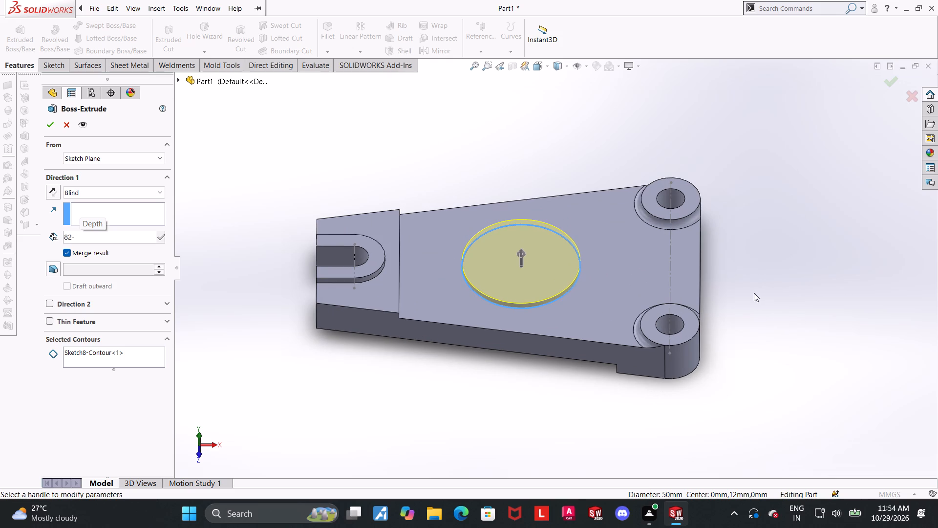
pyautogui.scroll(-1, 605, 254)
pyautogui.scroll(1, 397, 296)
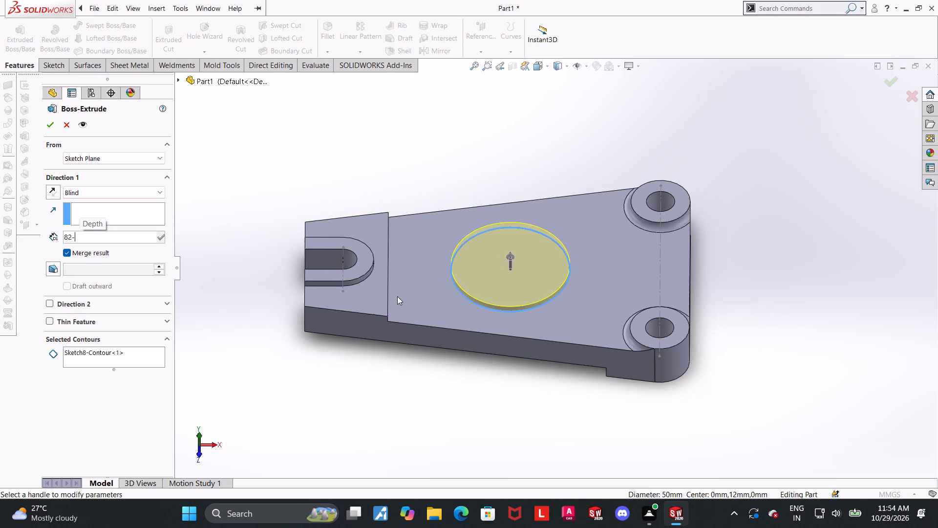
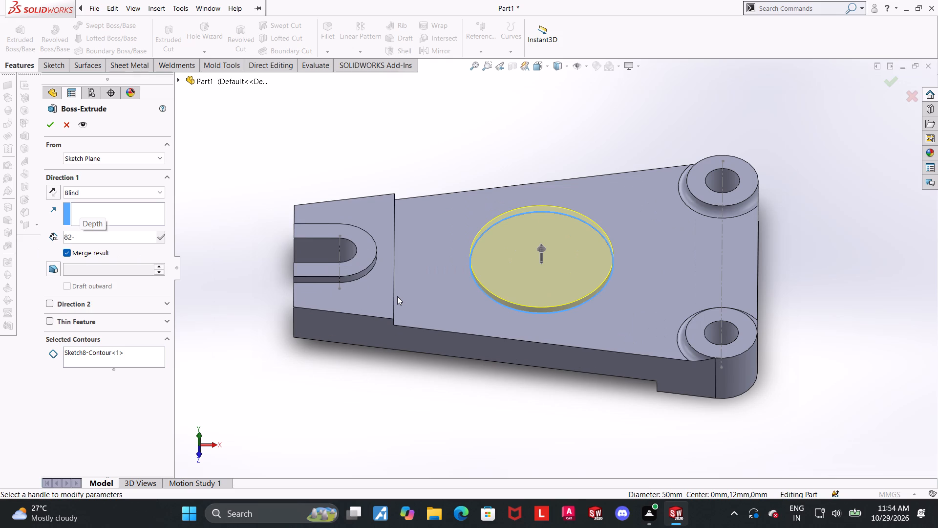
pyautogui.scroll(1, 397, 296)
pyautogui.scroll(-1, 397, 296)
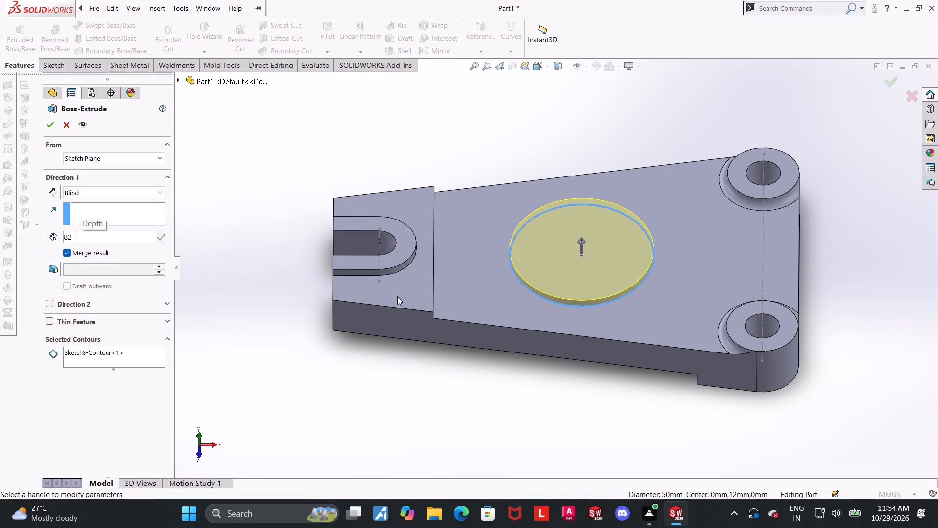
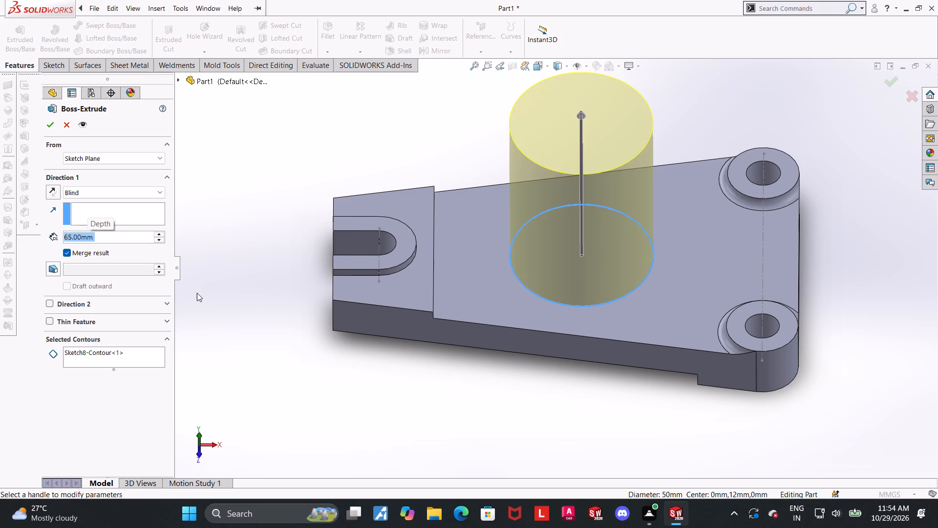
# Complete the 65 mm blind extrusion of the central 50 mm circle, merged with the plate.
pyautogui.click(51, 123)
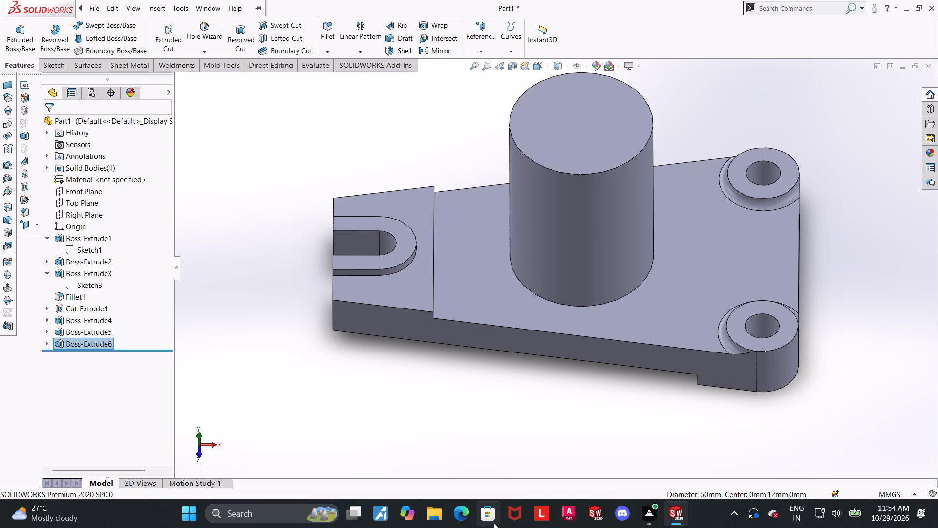
# Examine the central cylinder, the plate's underside and its slotted end from several angles.
pyautogui.scroll(1, 605, 352)
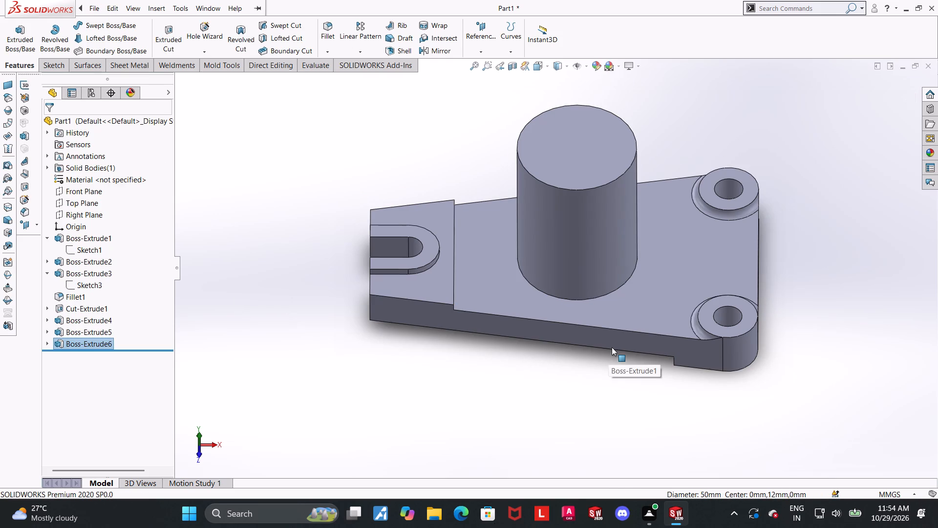
pyautogui.moveTo(607, 344); pyautogui.dragTo(544, 229, button='middle')
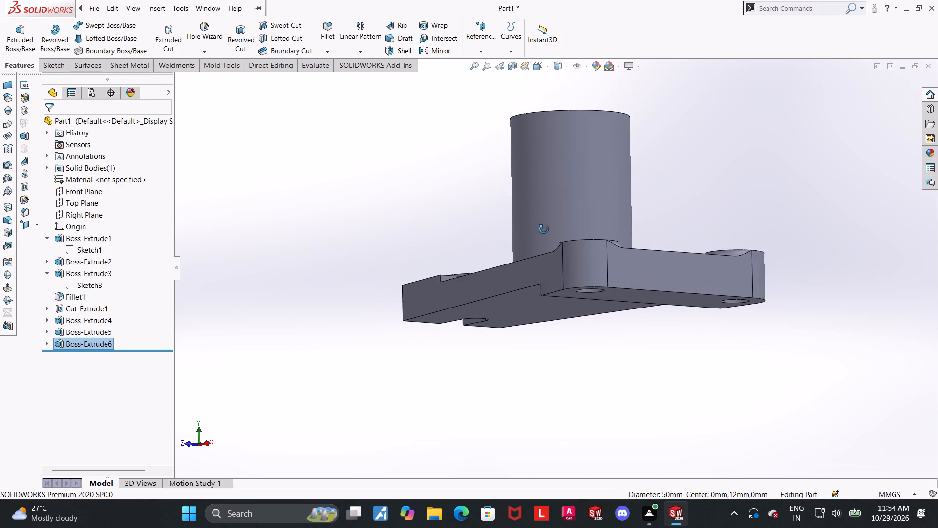
pyautogui.moveTo(544, 229); pyautogui.dragTo(560, 183, button='middle')
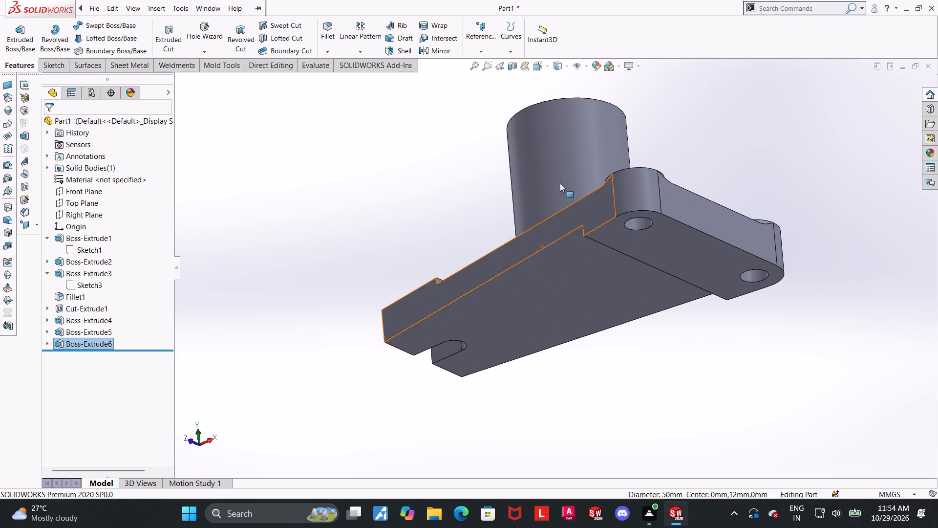
pyautogui.moveTo(582, 217); pyautogui.dragTo(598, 216, button='middle')
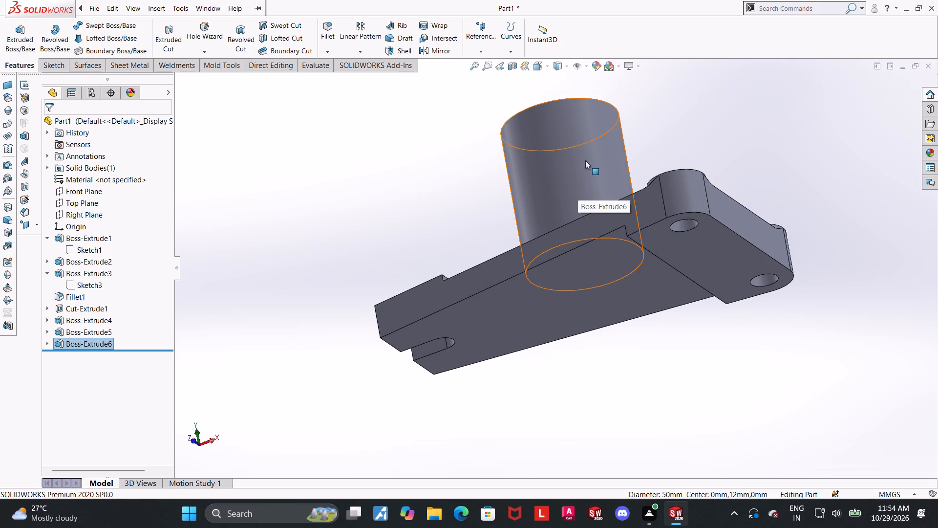
pyautogui.moveTo(581, 158); pyautogui.dragTo(583, 185, button='middle')
pyautogui.moveTo(595, 181); pyautogui.dragTo(590, 253, button='middle')
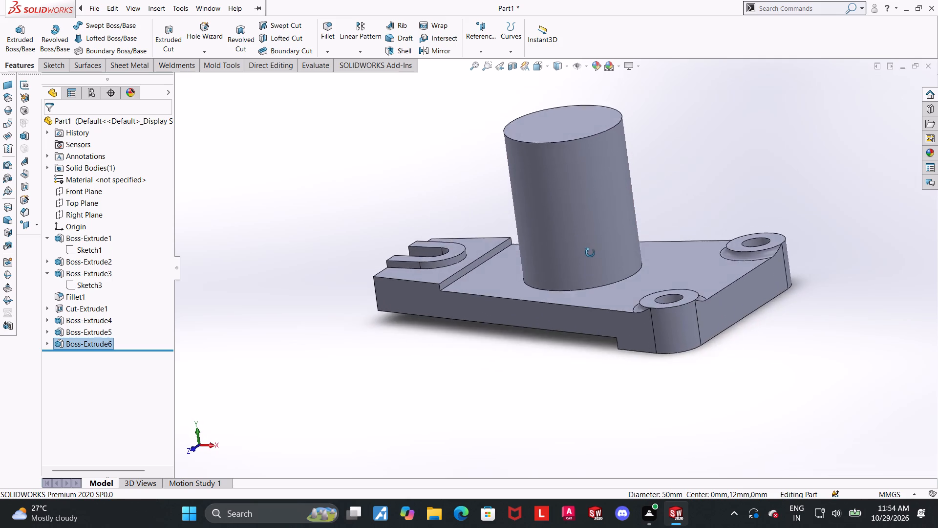
pyautogui.moveTo(590, 253); pyautogui.dragTo(646, 248, button='middle')
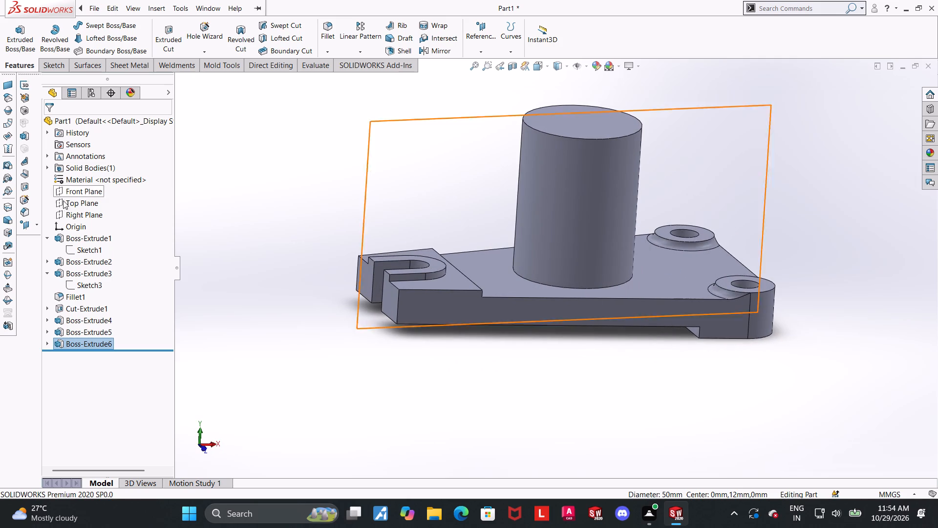
# On the Front Plane, sketch a slanted line from the raised end's upper step corner to the cylinder's side, about 26 mm below its top.
pyautogui.click(69, 193)
pyautogui.click(77, 182)
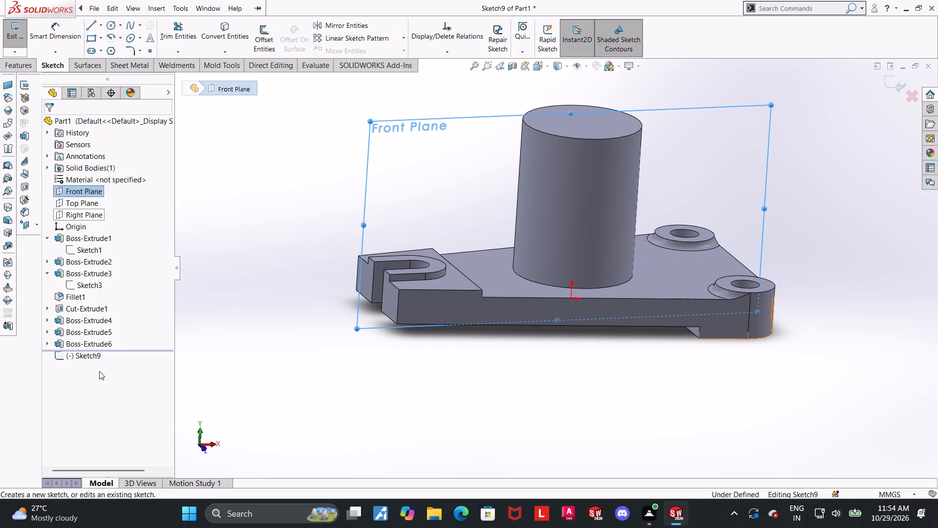
pyautogui.click(85, 355)
pyautogui.click(109, 343)
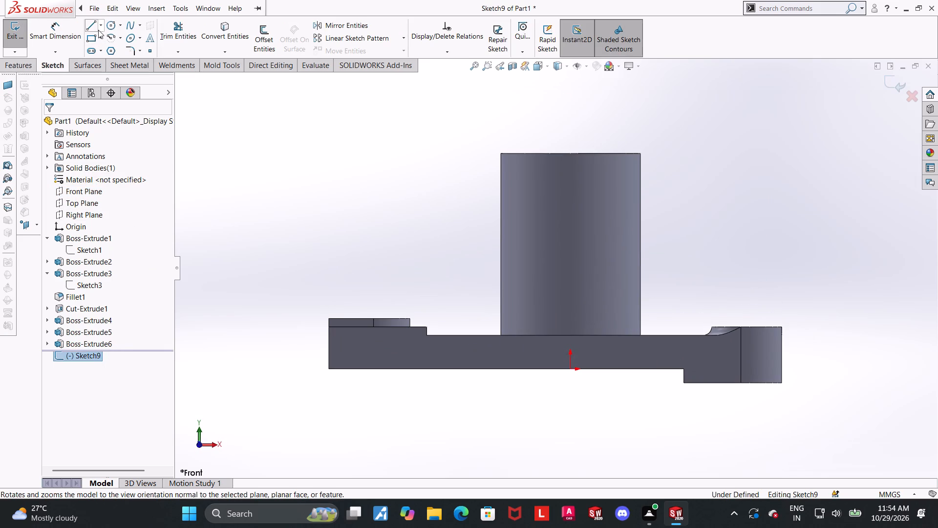
pyautogui.click(93, 26)
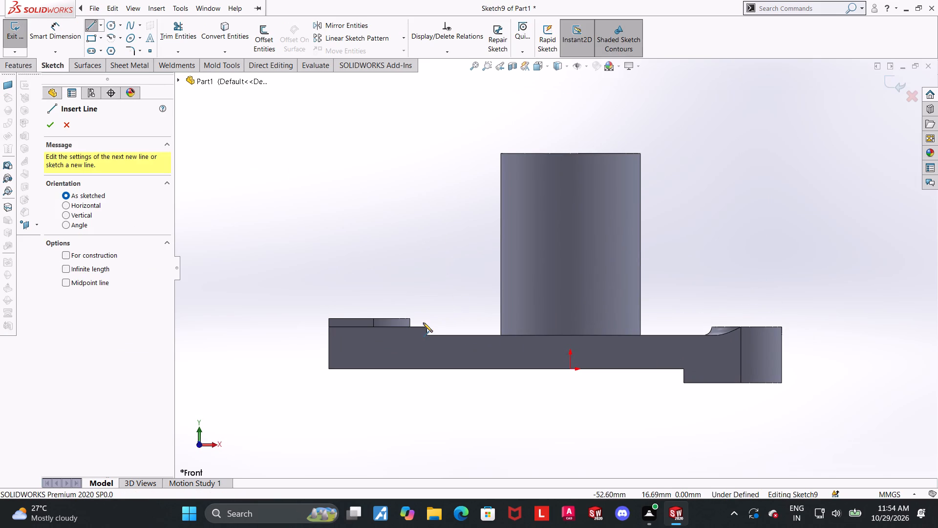
pyautogui.click(426, 326)
pyautogui.click(500, 226)
pyautogui.press('Escape')
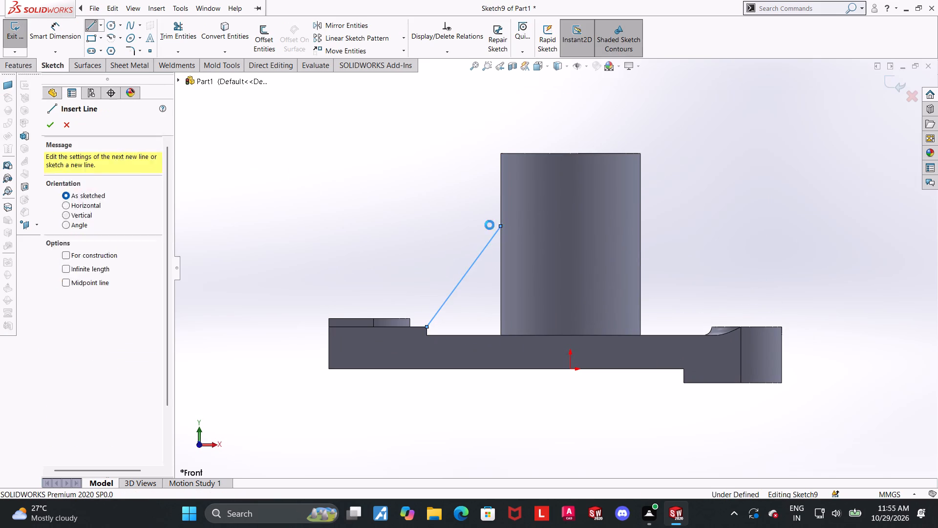
pyautogui.press('Escape')
# Dimension the vertical distance from the slanted line's upper endpoint to the cylinder's top edge.
pyautogui.click(43, 32)
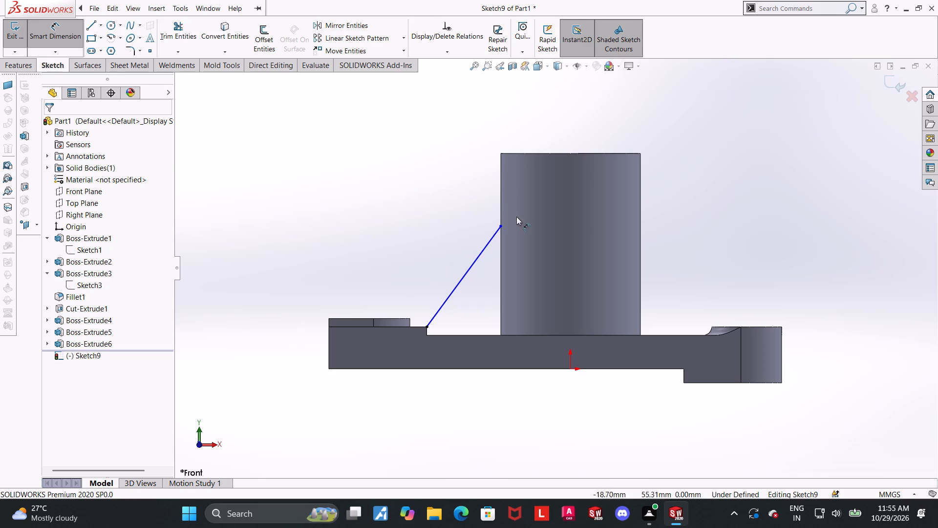
pyautogui.click(501, 227)
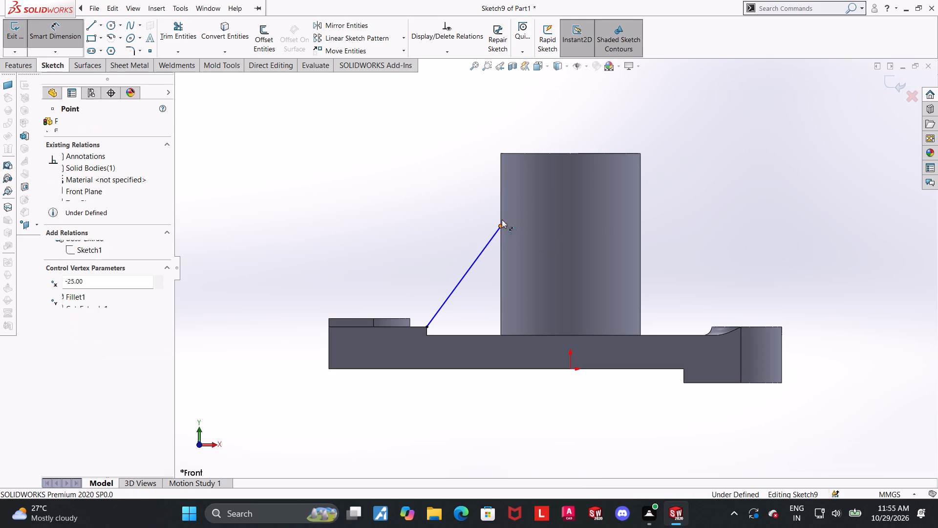
pyautogui.click(511, 153)
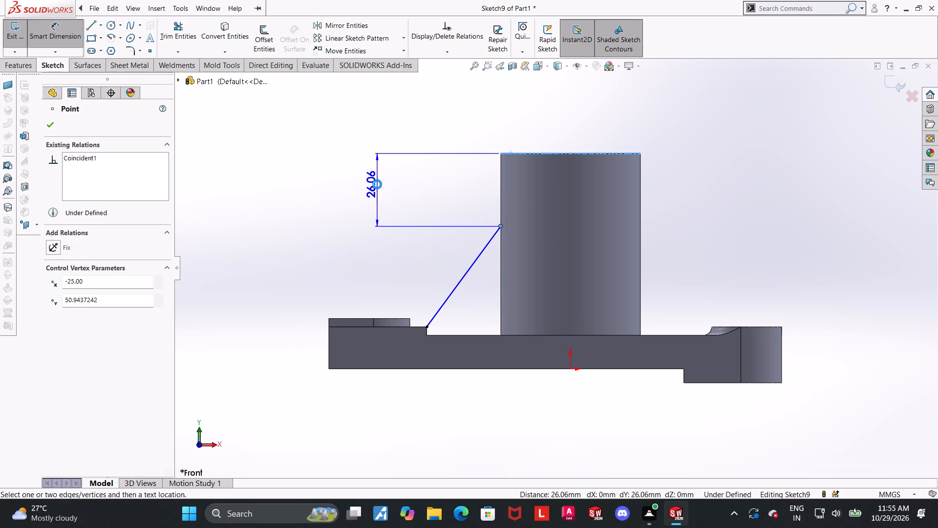
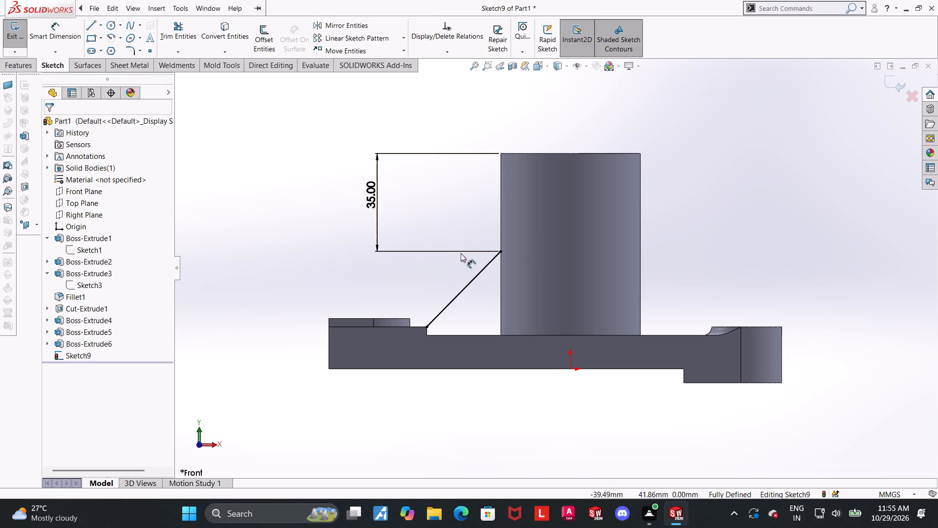
# Exit the slanted-line sketch and create a 10 mm thick, both-sides Rib from it, filling toward the plate and central cylinder.
pyautogui.scroll(1, 492, 270)
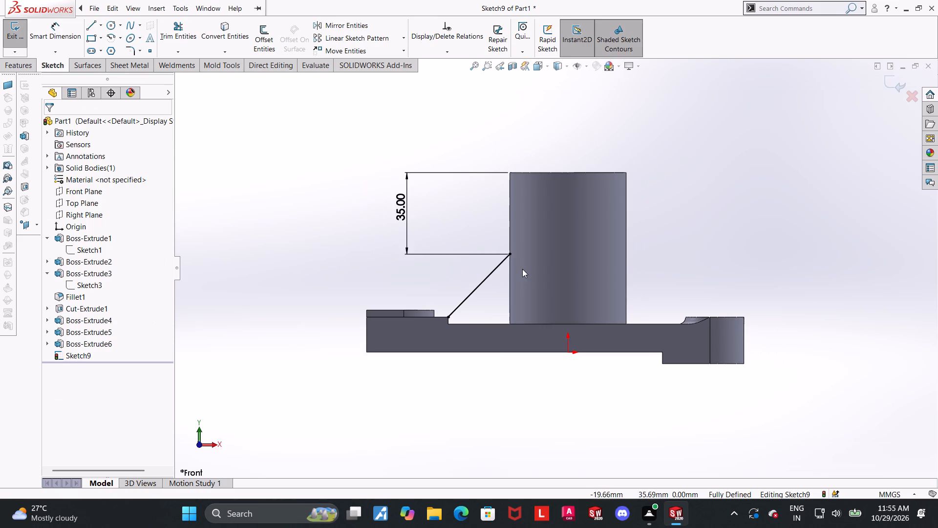
pyautogui.scroll(-2, 520, 285)
pyautogui.scroll(1, 519, 285)
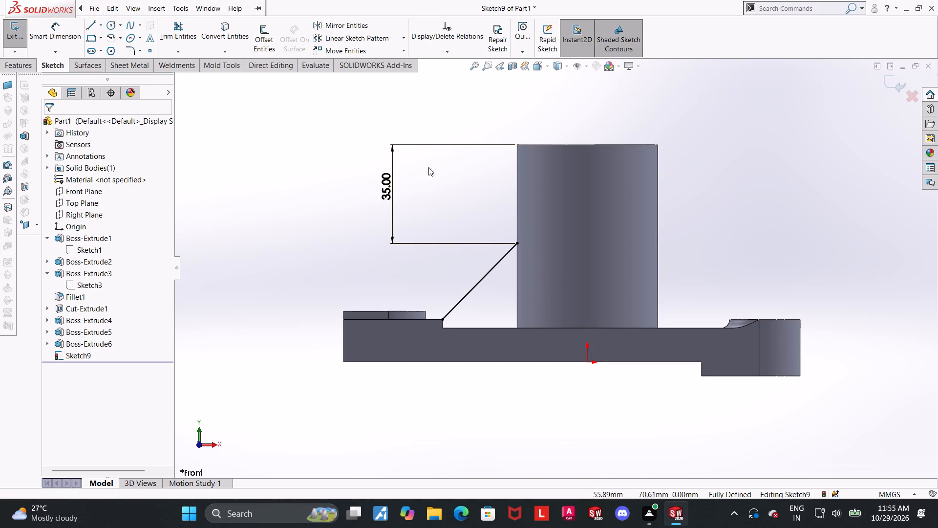
pyautogui.scroll(2, 522, 283)
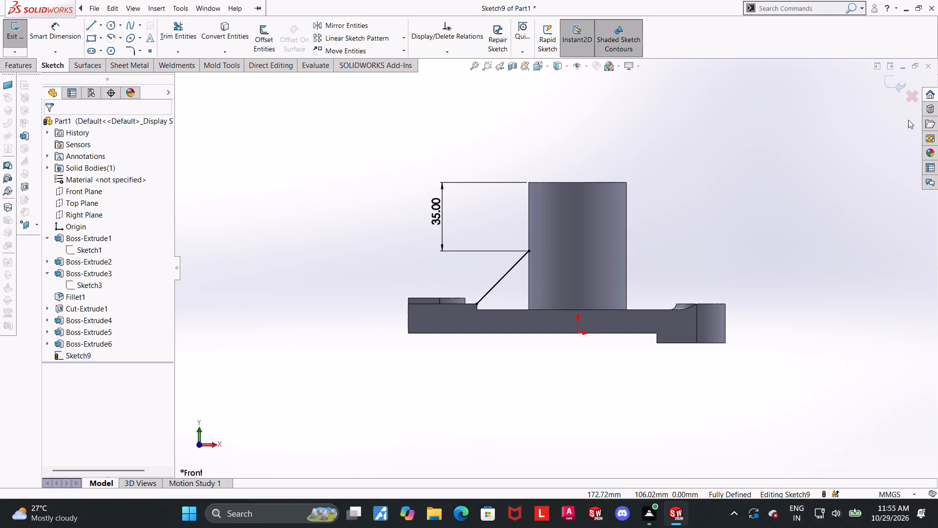
pyautogui.click(885, 71)
pyautogui.click(896, 87)
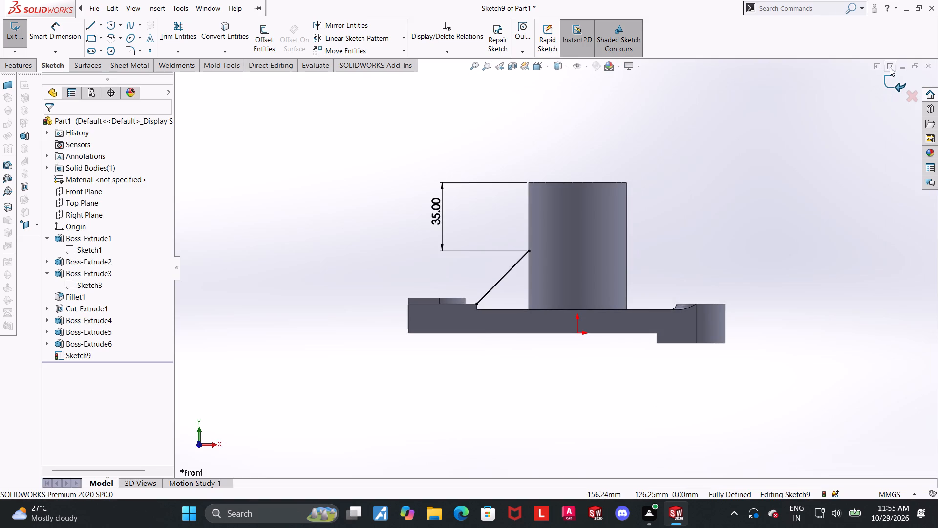
pyautogui.click(890, 78)
pyautogui.moveTo(721, 235); pyautogui.dragTo(742, 263, button='middle')
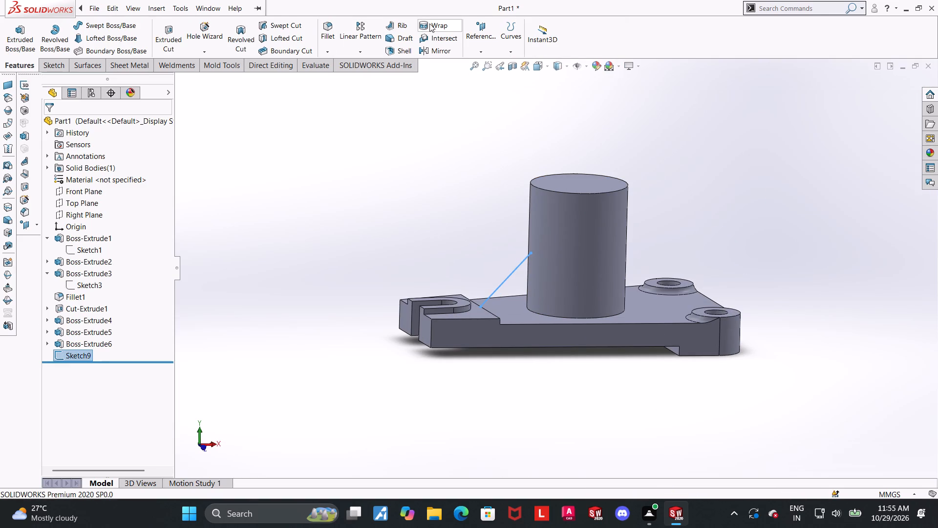
pyautogui.click(405, 25)
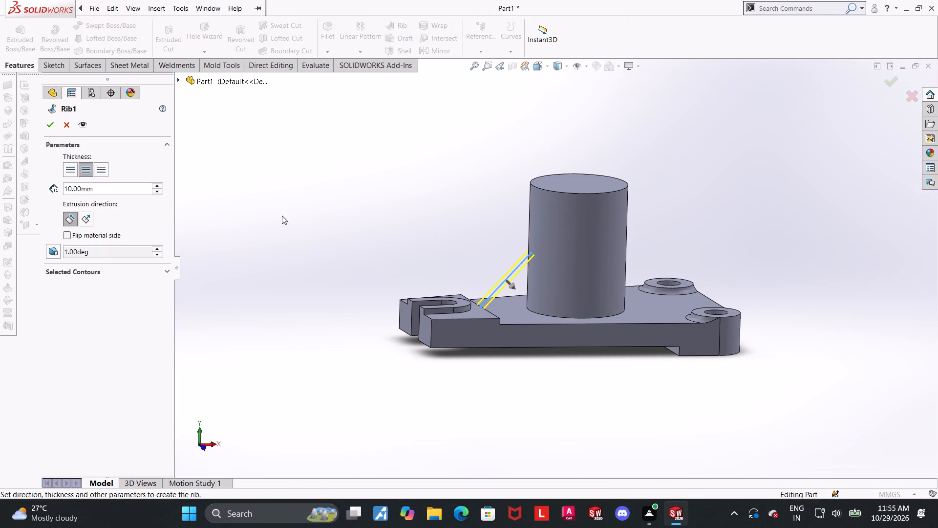
pyautogui.click(52, 126)
pyautogui.click(379, 259)
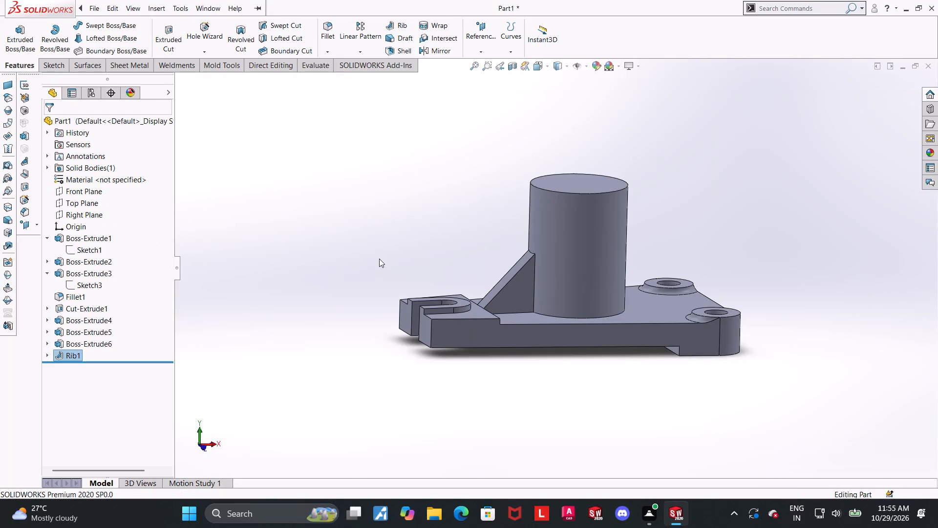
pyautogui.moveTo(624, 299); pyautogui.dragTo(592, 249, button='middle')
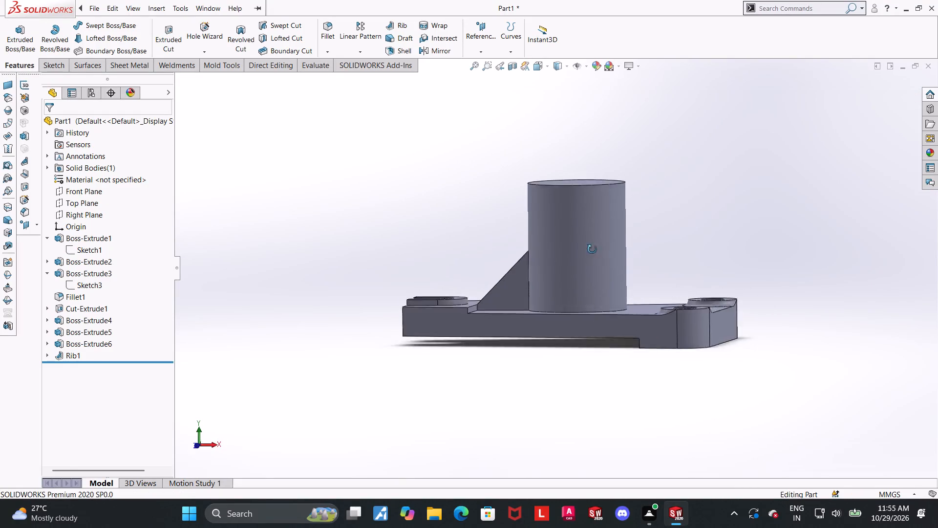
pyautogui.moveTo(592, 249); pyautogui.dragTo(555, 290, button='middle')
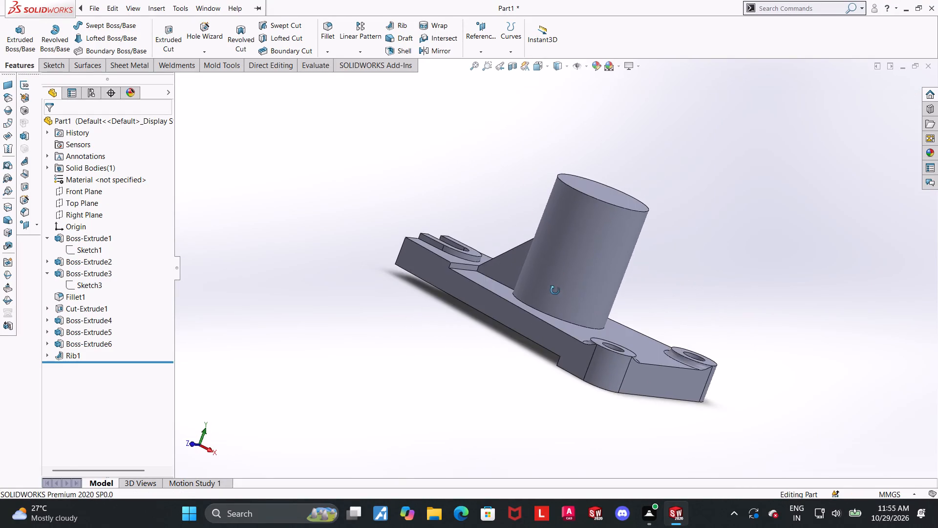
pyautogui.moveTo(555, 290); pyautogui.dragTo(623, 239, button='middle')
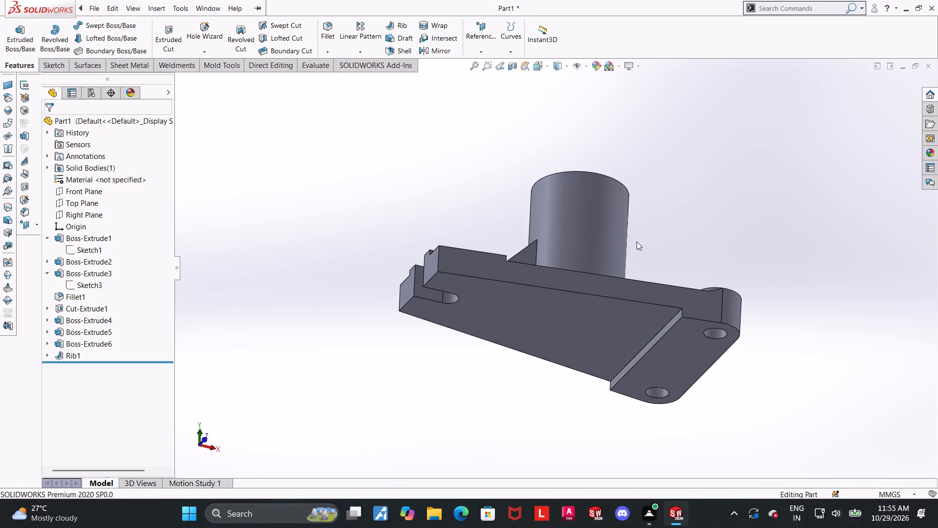
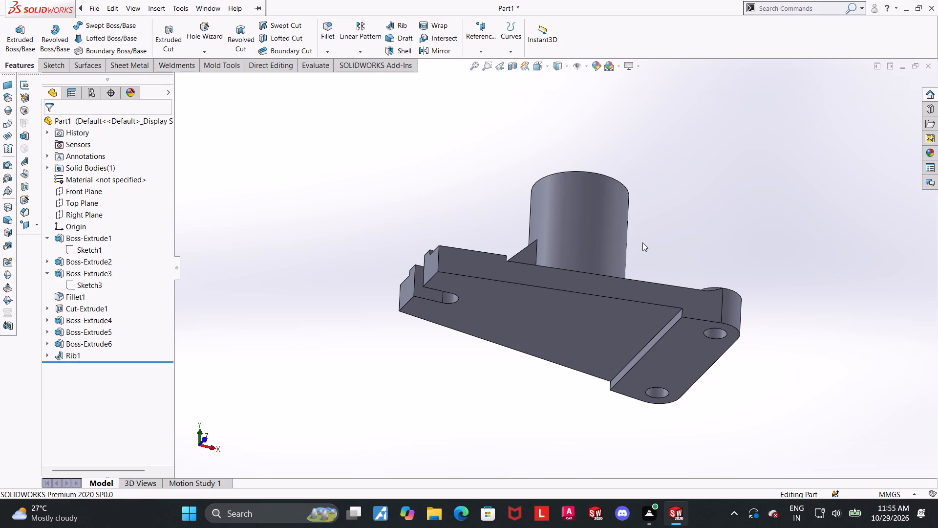
# Start a sketch on the central cylinder's top face and draw a concentric circle about 35 mm in diameter.
pyautogui.moveTo(669, 231); pyautogui.dragTo(692, 250, button='middle')
pyautogui.moveTo(719, 210); pyautogui.dragTo(723, 261, button='middle')
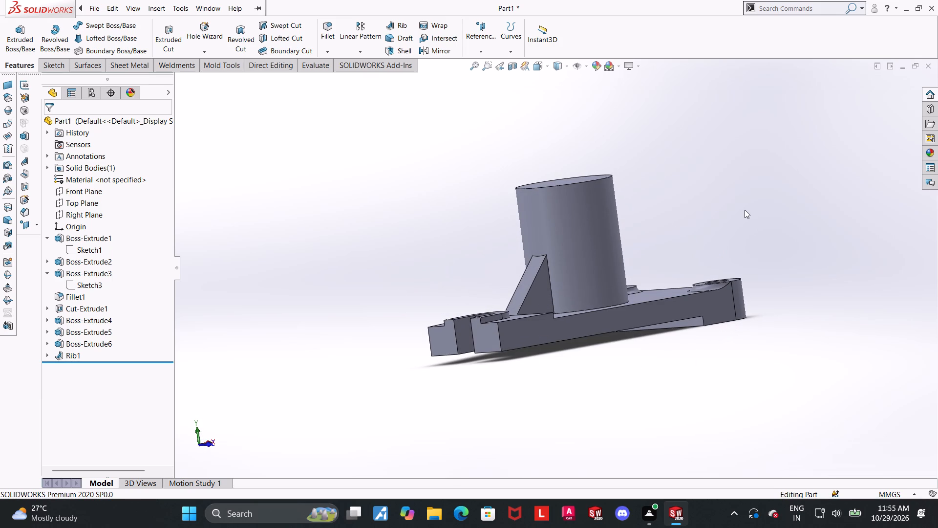
pyautogui.moveTo(741, 181); pyautogui.dragTo(714, 326, button='middle')
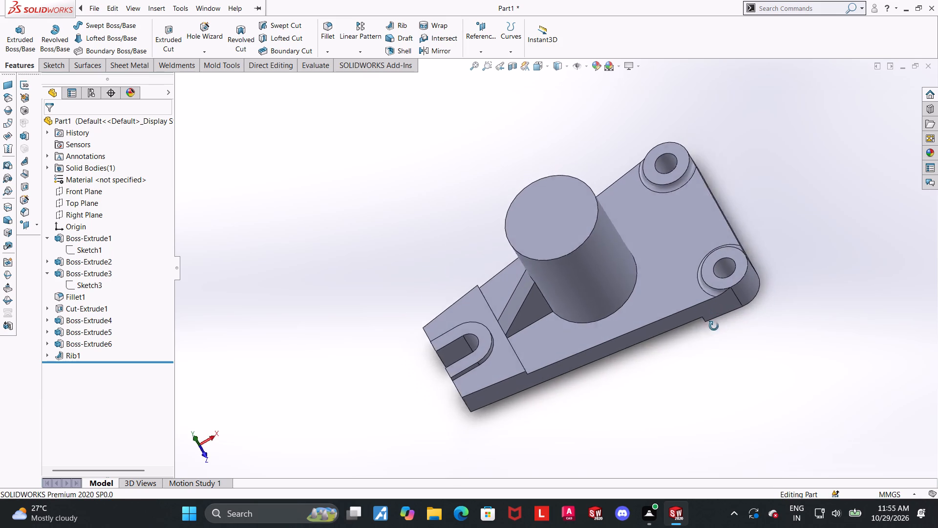
pyautogui.moveTo(714, 326); pyautogui.dragTo(710, 357, button='middle')
pyautogui.click(552, 232)
pyautogui.click(597, 205)
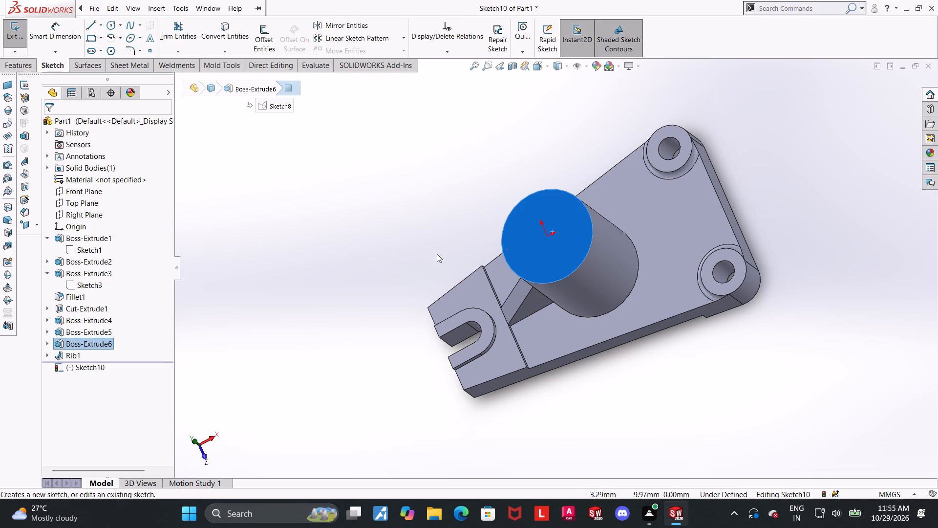
pyautogui.click(79, 374)
pyautogui.click(83, 373)
pyautogui.click(87, 366)
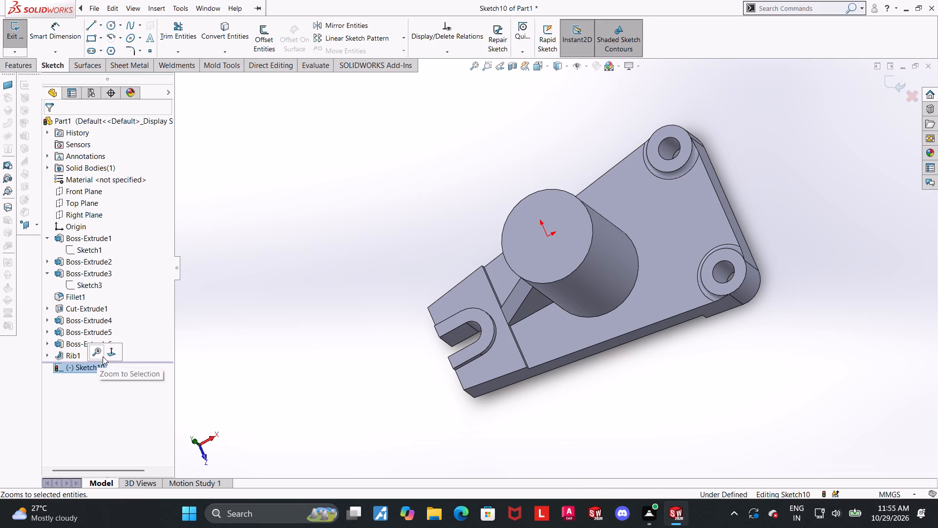
pyautogui.click(108, 354)
pyautogui.click(111, 25)
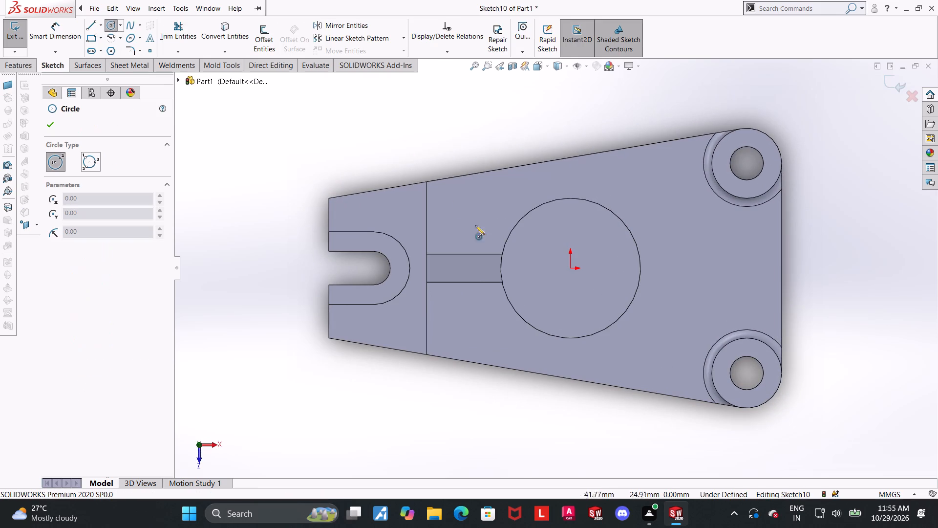
pyautogui.click(571, 268)
pyautogui.click(606, 235)
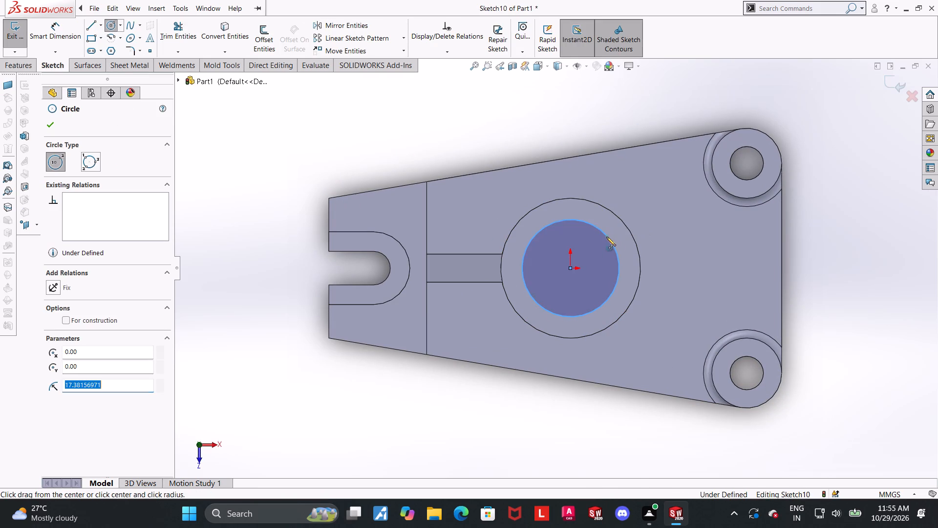
pyautogui.press('Escape')
# Set the circle's diameter to 30 mm.
pyautogui.click(59, 17)
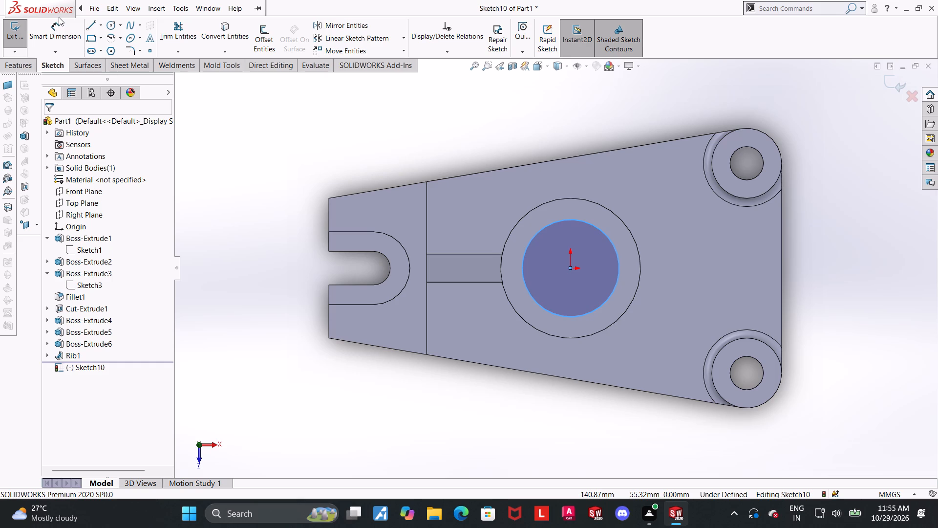
pyautogui.click(57, 25)
pyautogui.click(537, 230)
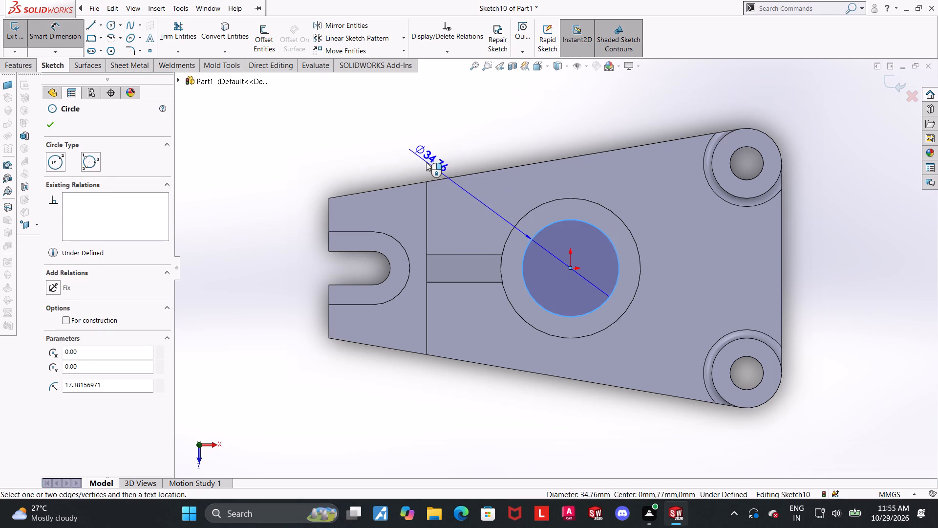
pyautogui.click(426, 162)
pyautogui.write('30')
pyautogui.press('Return')
pyautogui.press('Escape')
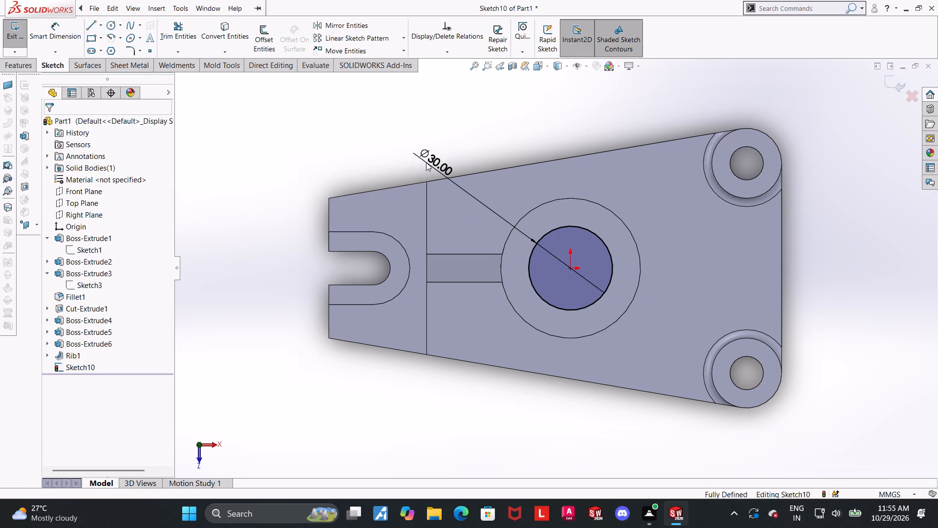
# Exit the circle sketch and make an Extruded Cut from it with the Through All end condition to bore the central cylinder.
pyautogui.scroll(2, 865, 279)
pyautogui.moveTo(866, 280); pyautogui.dragTo(855, 154, button='middle')
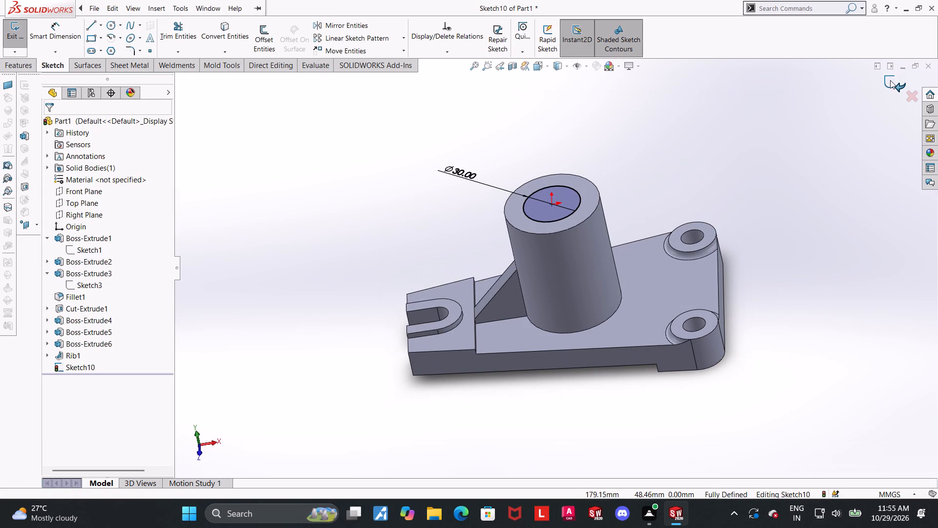
pyautogui.click(890, 82)
pyautogui.click(175, 33)
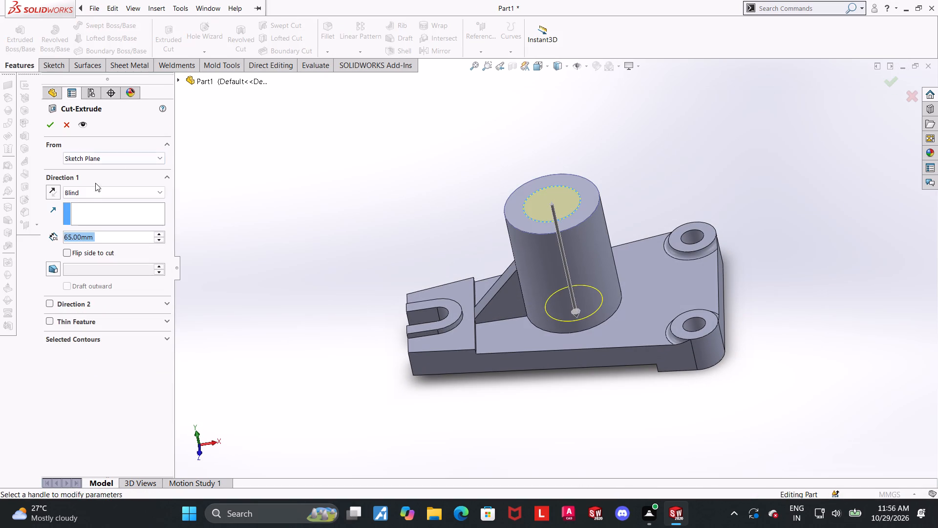
pyautogui.click(78, 192)
pyautogui.click(83, 210)
pyautogui.click(46, 122)
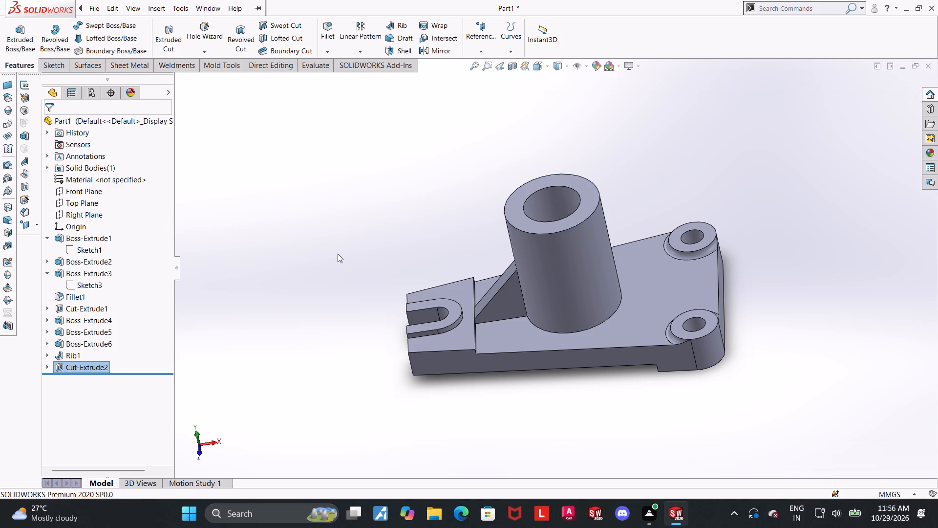
pyautogui.click(338, 254)
# Start a sketch on the Right Plane and draw a corner rectangle about 14 mm wide across the central cylinder's top edge.
pyautogui.moveTo(383, 254); pyautogui.dragTo(344, 276, button='middle')
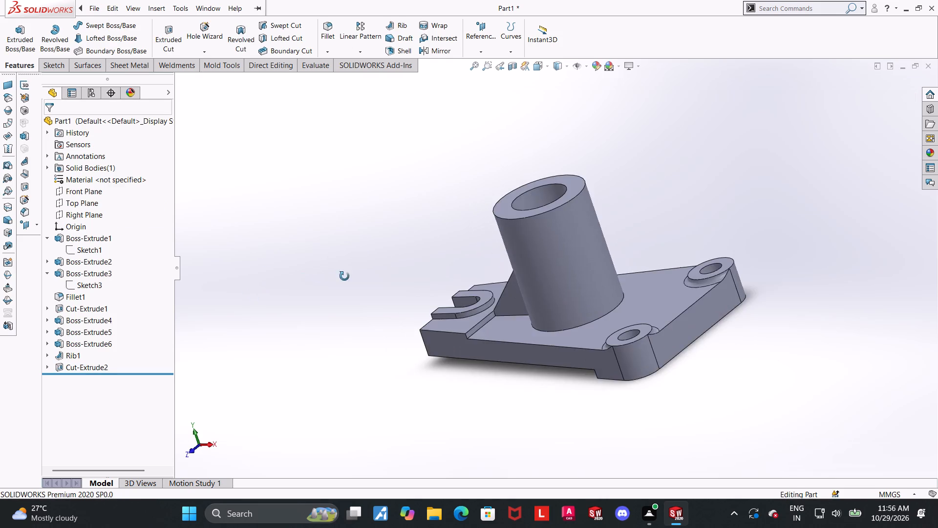
pyautogui.moveTo(344, 276); pyautogui.dragTo(434, 242, button='middle')
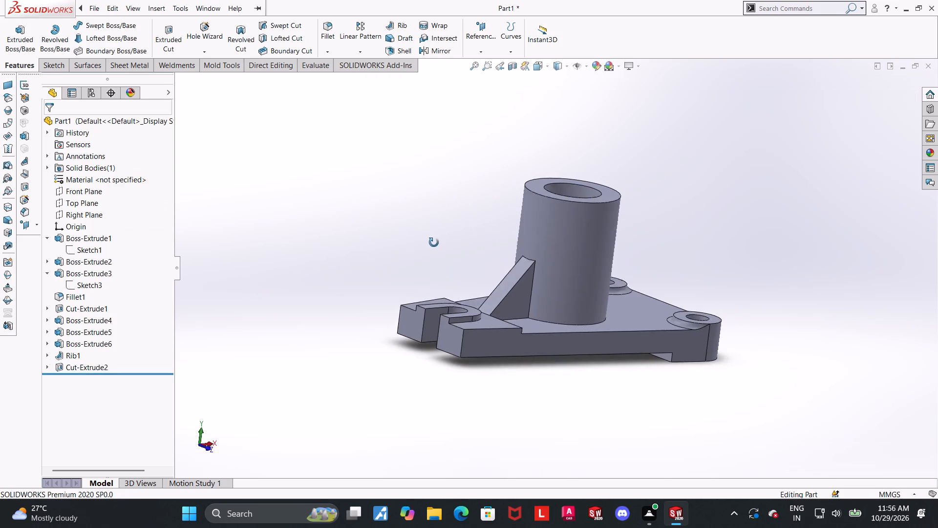
pyautogui.moveTo(434, 242); pyautogui.dragTo(462, 241, button='middle')
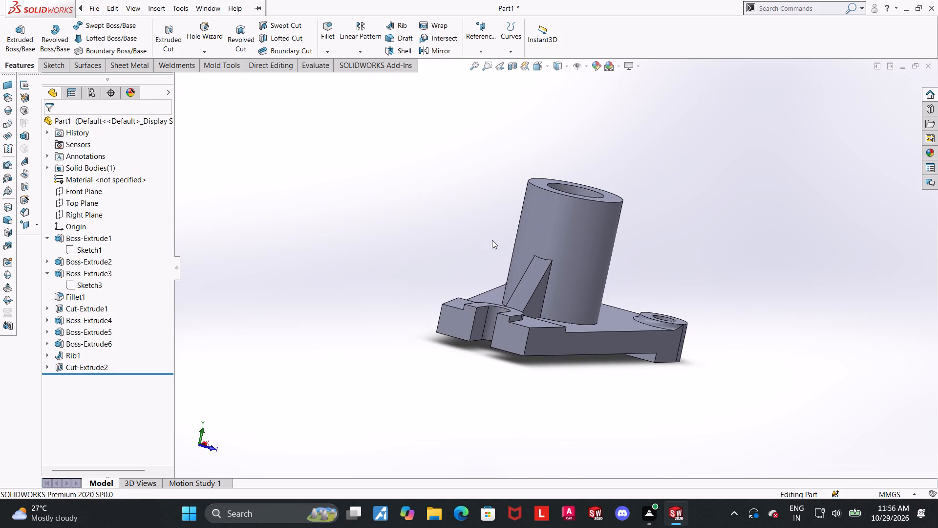
pyautogui.click(95, 214)
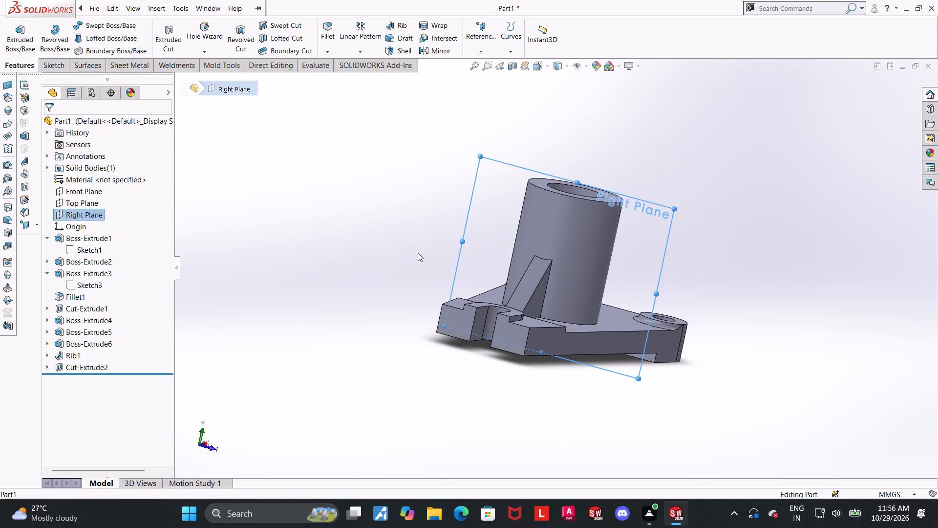
pyautogui.moveTo(416, 255); pyautogui.dragTo(390, 263, button='middle')
pyautogui.click(71, 213)
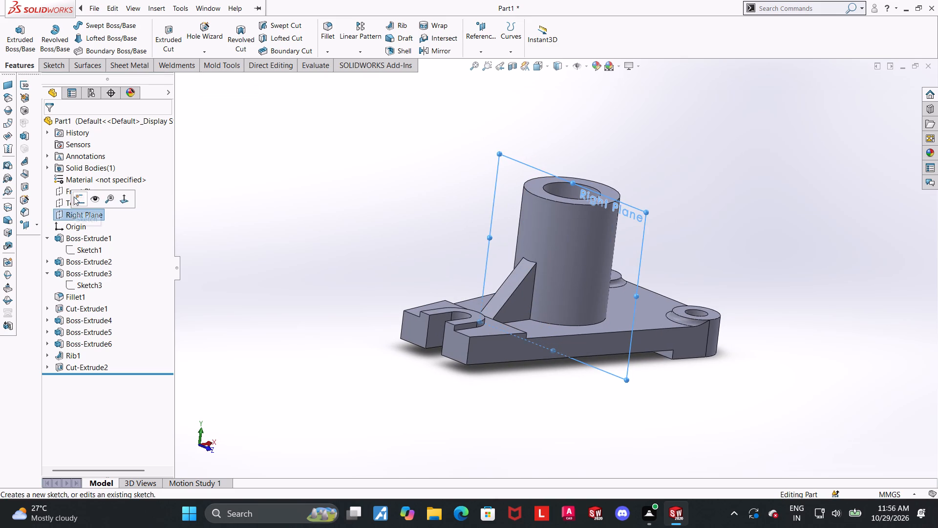
pyautogui.click(77, 196)
pyautogui.click(82, 210)
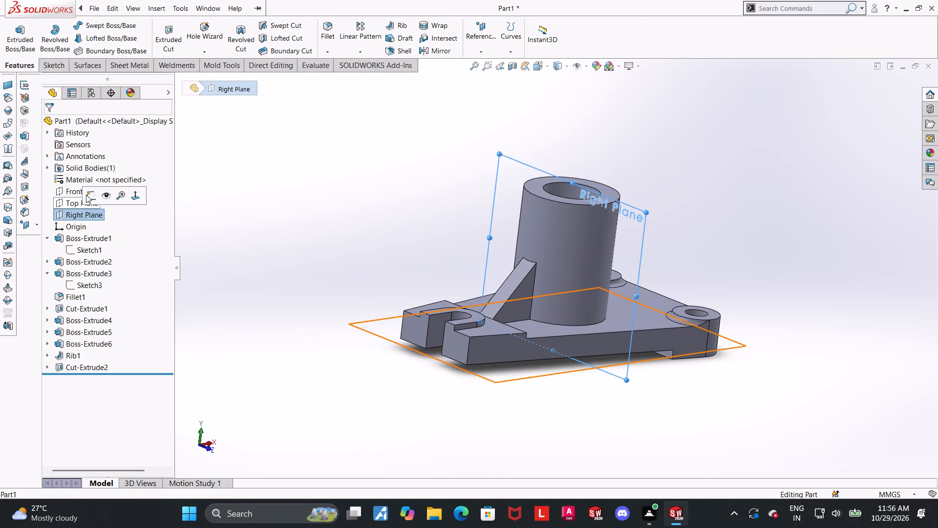
pyautogui.click(86, 194)
pyautogui.click(85, 378)
pyautogui.click(107, 366)
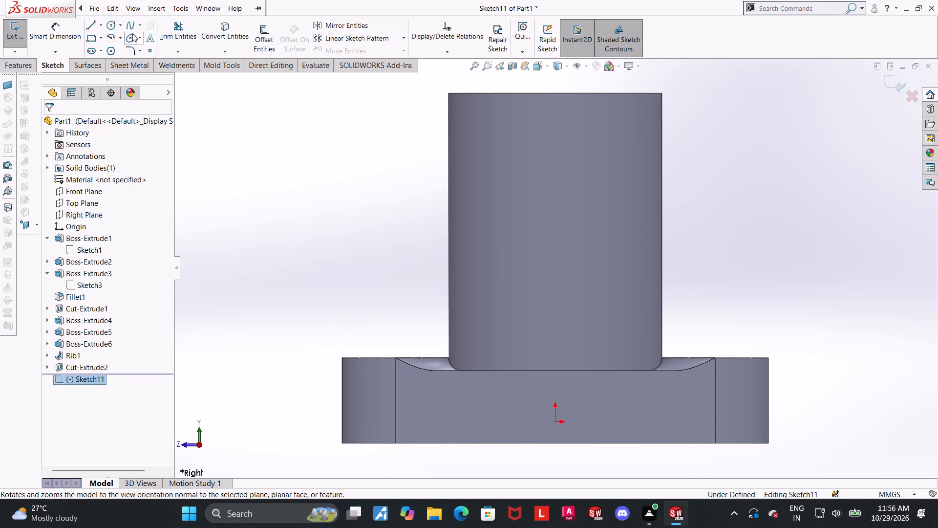
pyautogui.click(92, 39)
pyautogui.scroll(3, 283, 112)
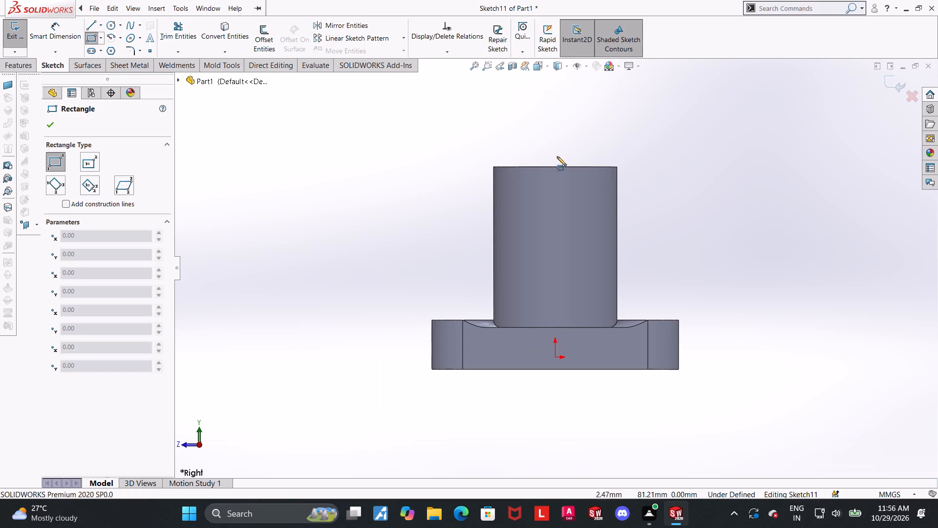
pyautogui.click(536, 149)
pyautogui.click(571, 237)
pyautogui.press('Escape')
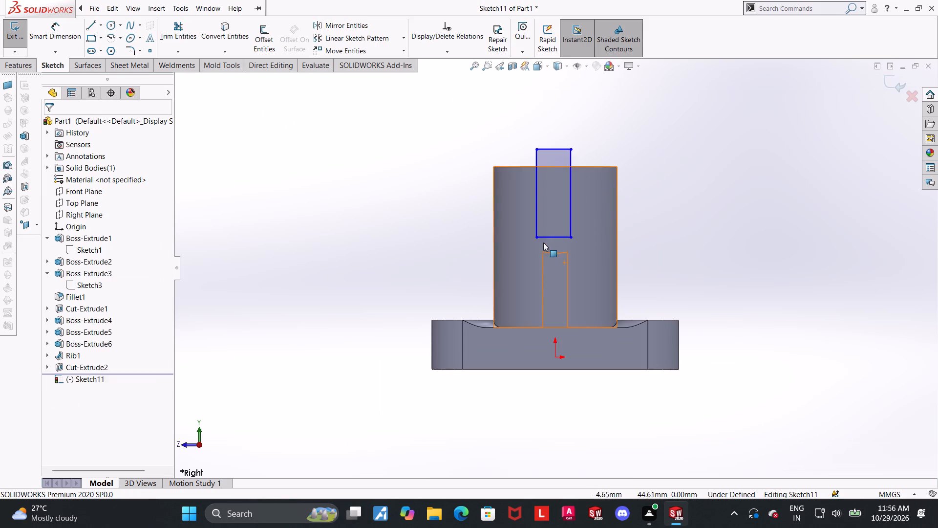
# Add a vertical relation between the midpoint of the rectangle's bottom line and the origin.
pyautogui.click(553, 237)
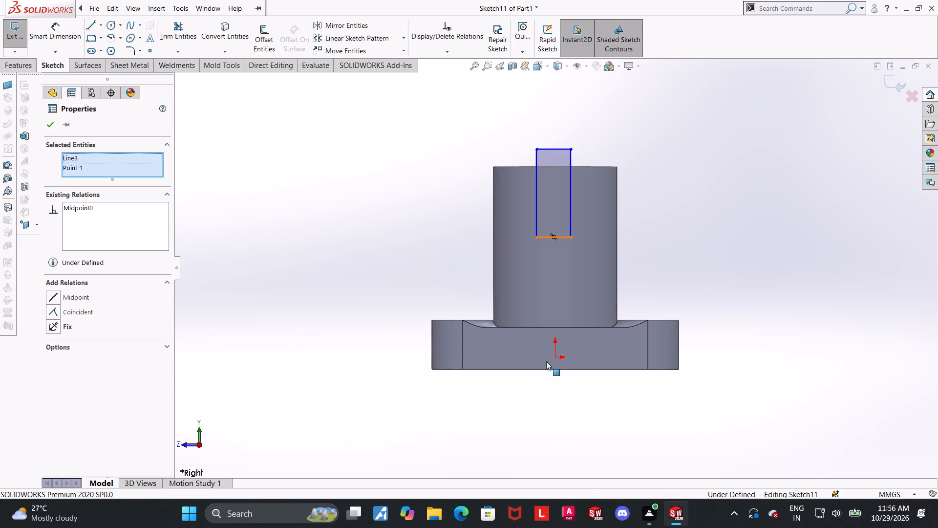
pyautogui.keyDown('ctrl'); pyautogui.click(554, 358); pyautogui.keyUp('ctrl')
pyautogui.click(337, 265)
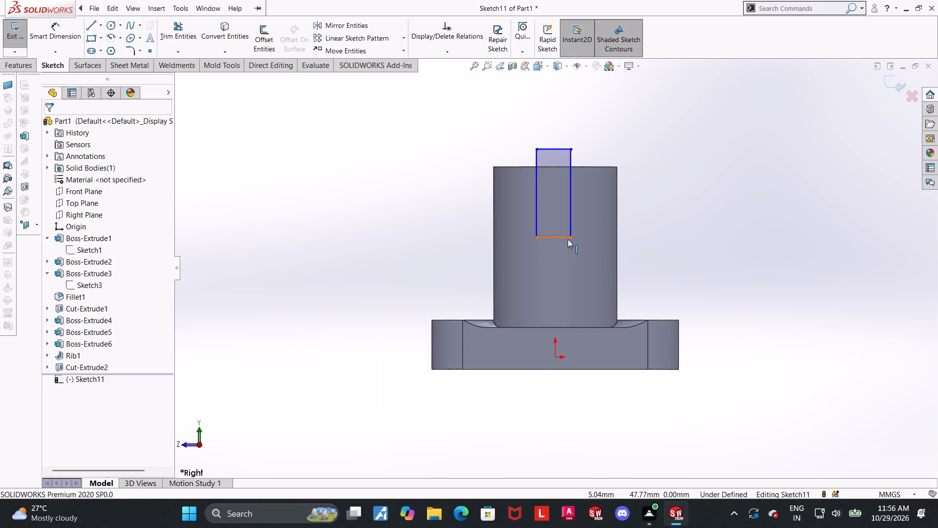
pyautogui.click(554, 237)
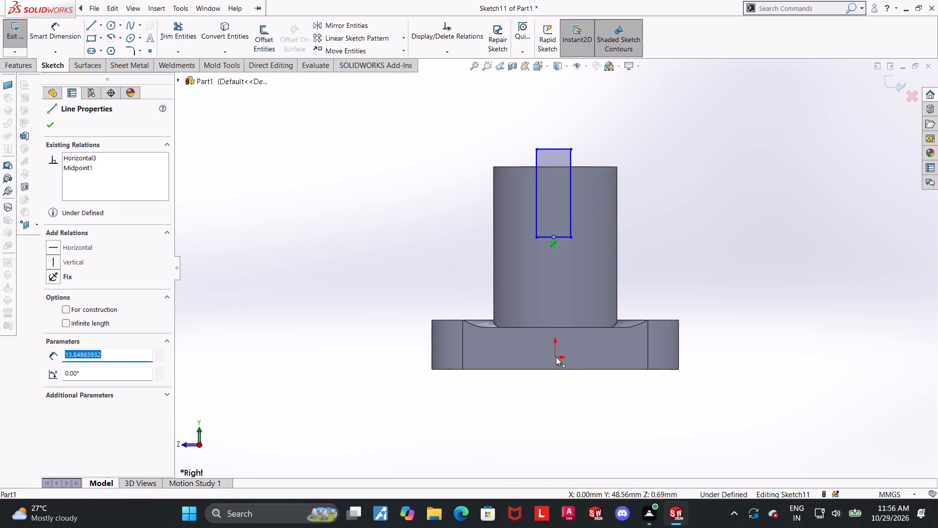
pyautogui.keyDown('ctrl'); pyautogui.click(556, 357); pyautogui.keyUp('ctrl')
pyautogui.click(58, 310)
pyautogui.click(344, 246)
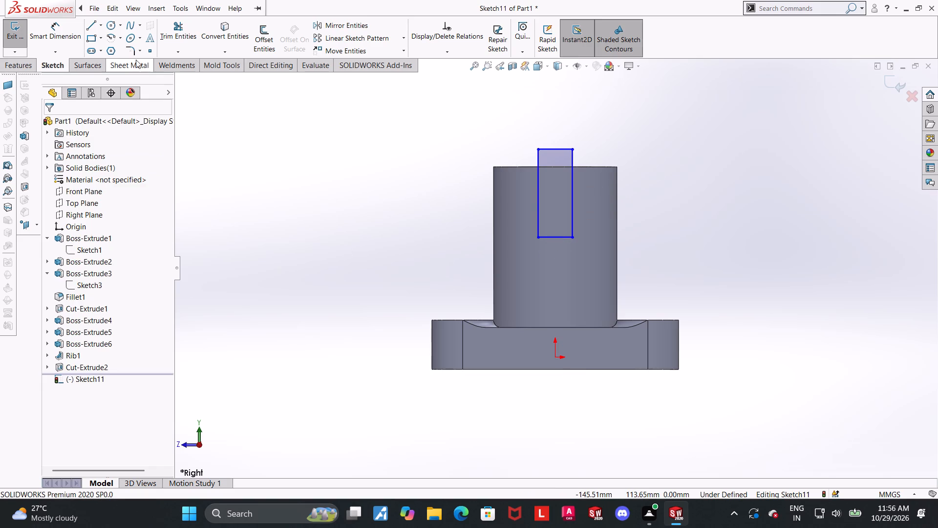
# Dimension the rectangle's height between its top and bottom lines as 30 mm.
pyautogui.click(77, 32)
pyautogui.scroll(1, 495, 140)
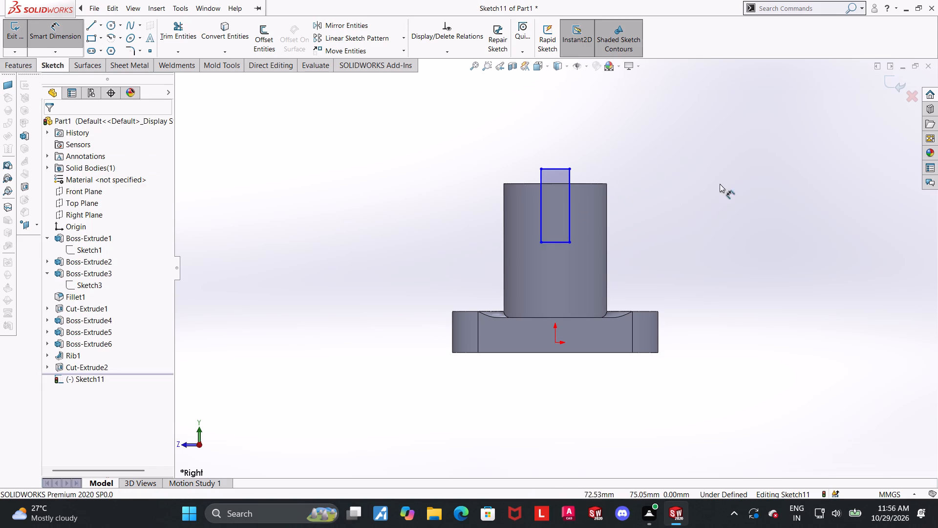
pyautogui.click(562, 167)
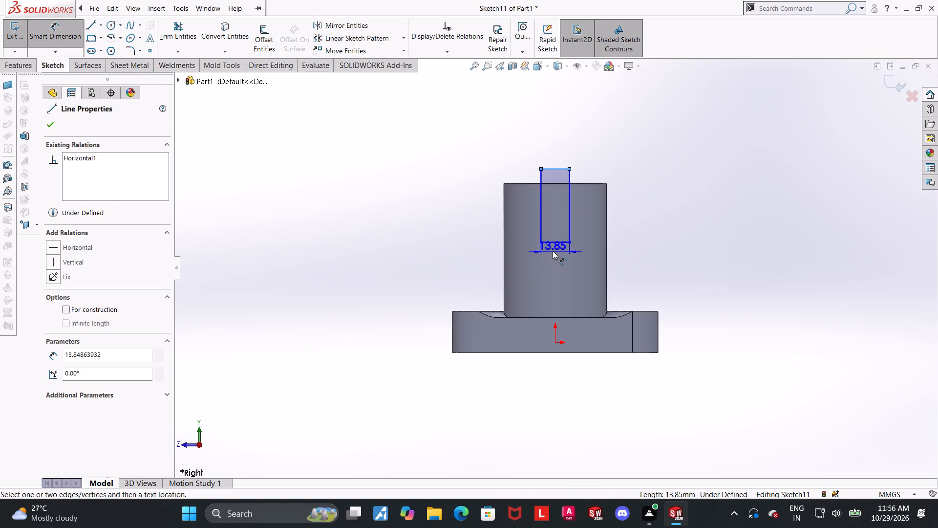
pyautogui.click(555, 242)
pyautogui.click(811, 206)
pyautogui.write('30')
pyautogui.press('Return')
pyautogui.press('Escape')
pyautogui.click(691, 193)
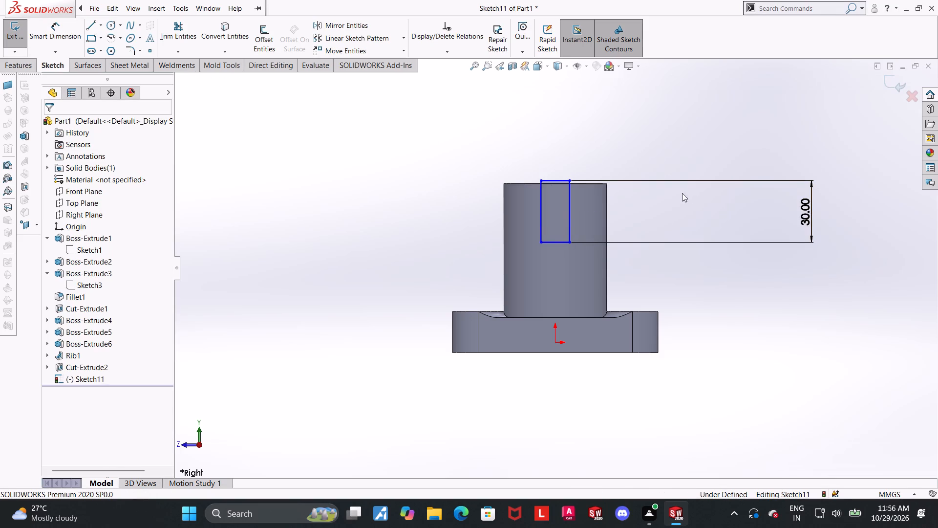
# Make the rectangle's top line collinear with the cylinder's top edge.
pyautogui.click(588, 185)
pyautogui.keyDown('ctrl'); pyautogui.click(559, 179); pyautogui.keyUp('ctrl')
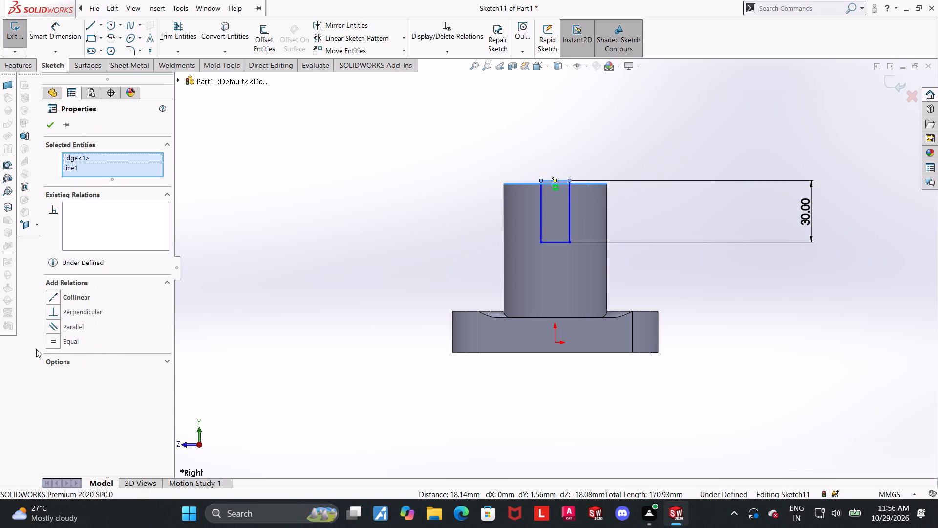
pyautogui.click(47, 298)
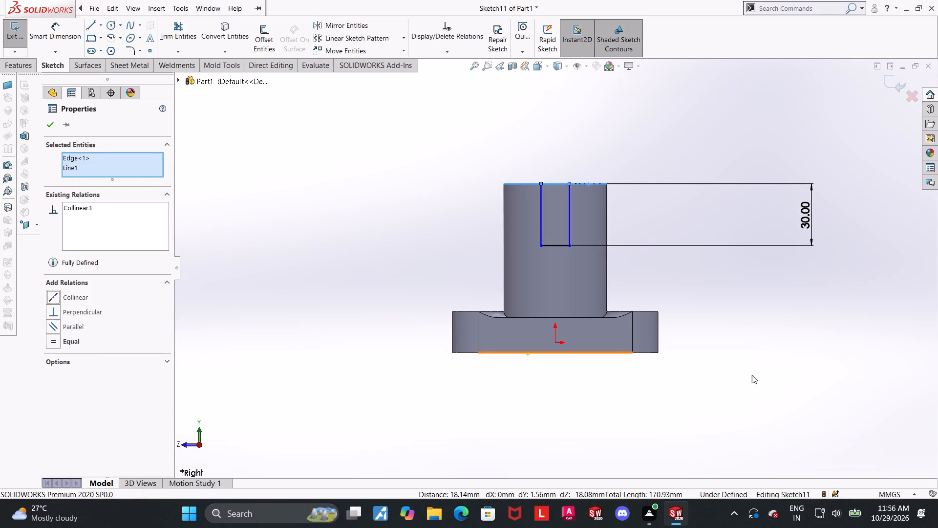
pyautogui.click(752, 375)
# Dimension the rectangle's width between its two vertical sides.
pyautogui.scroll(-2, 593, 220)
pyautogui.scroll(1, 587, 201)
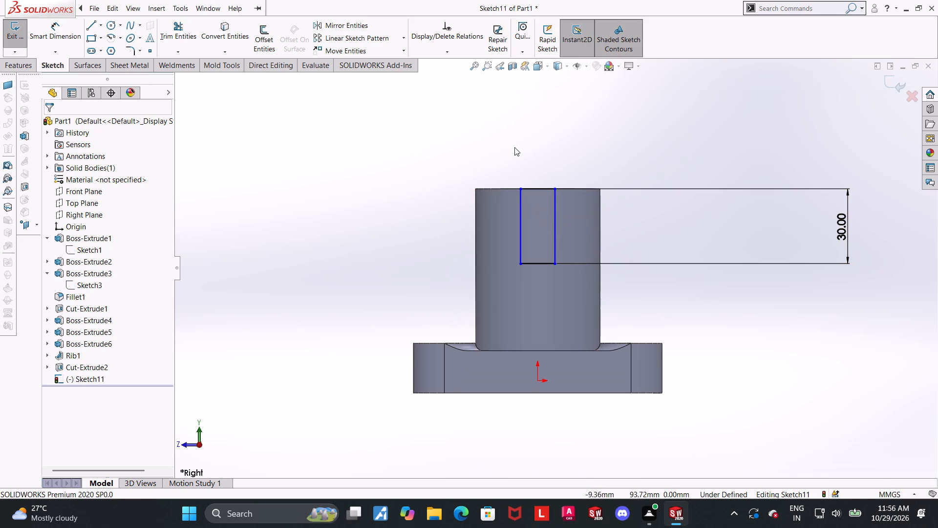
pyautogui.scroll(1, 514, 147)
pyautogui.click(62, 19)
pyautogui.click(62, 29)
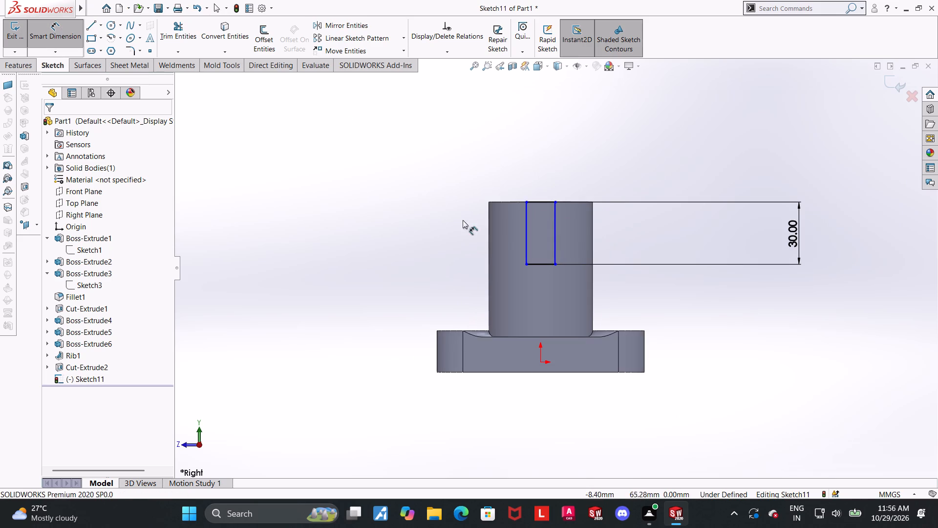
pyautogui.click(529, 227)
pyautogui.click(555, 234)
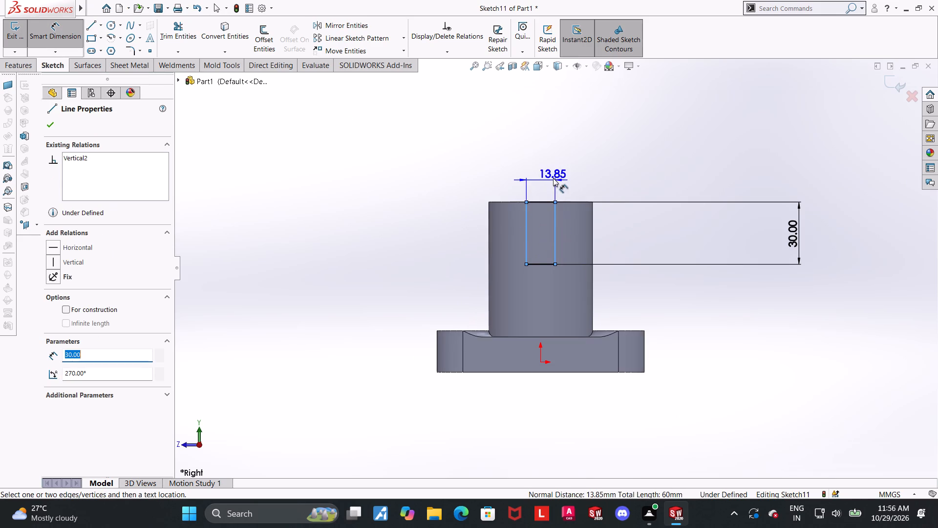
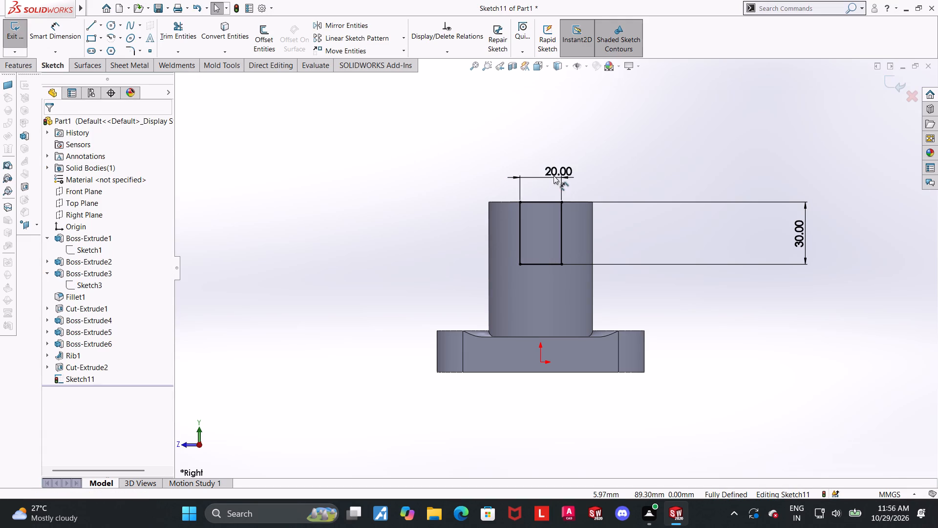
# Set the slot rectangle's width to 24 mm.
pyautogui.doubleClick(551, 173)
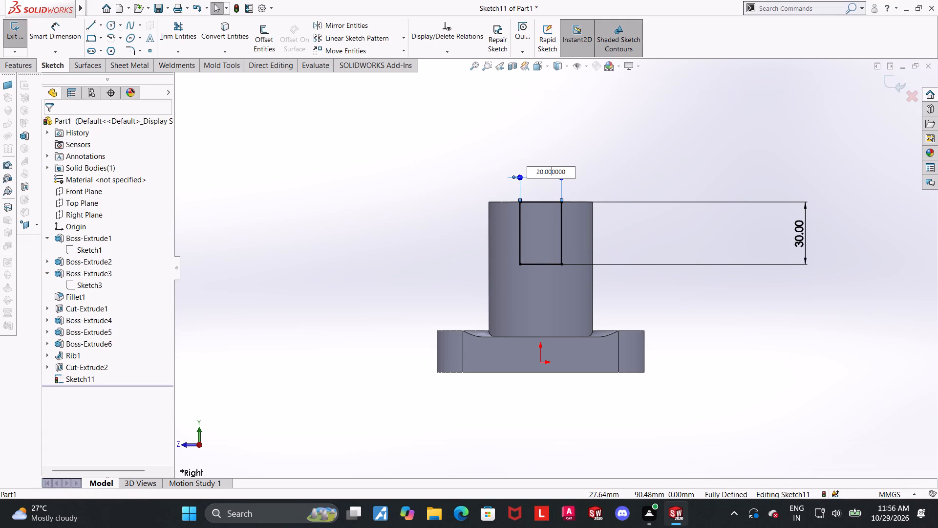
pyautogui.moveTo(571, 172); pyautogui.dragTo(440, 161)
pyautogui.write('24')
pyautogui.press('Return')
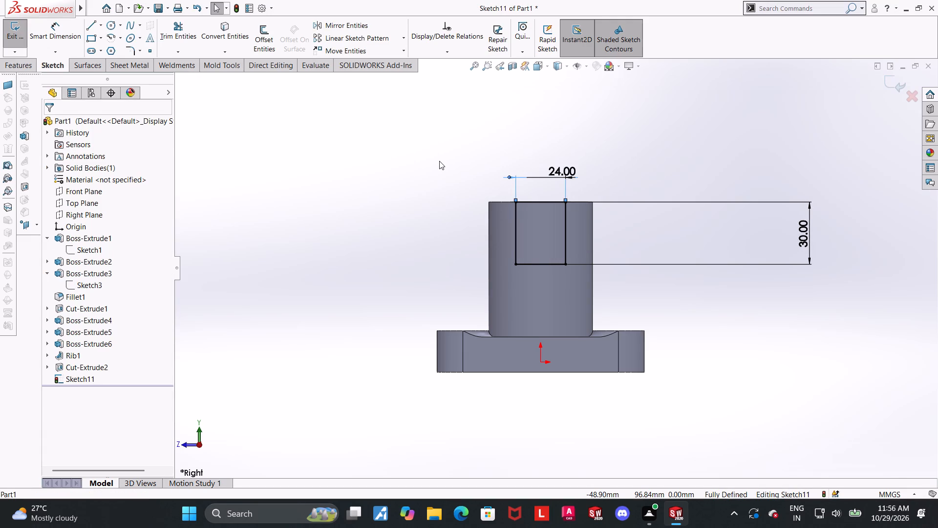
# Finish the slot sketch and extrude-cut it through the cylinder using the Through All - Both end condition.
pyautogui.scroll(1, 931, 407)
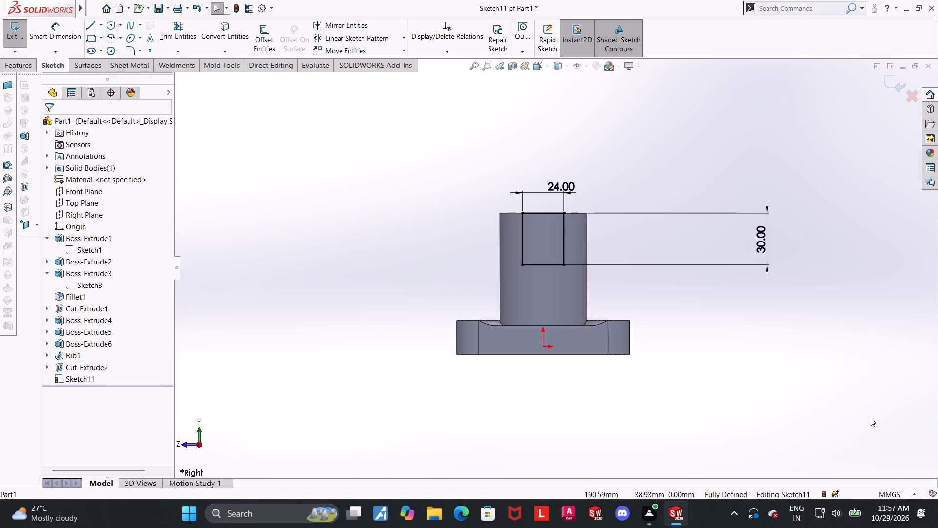
pyautogui.scroll(-1, 870, 420)
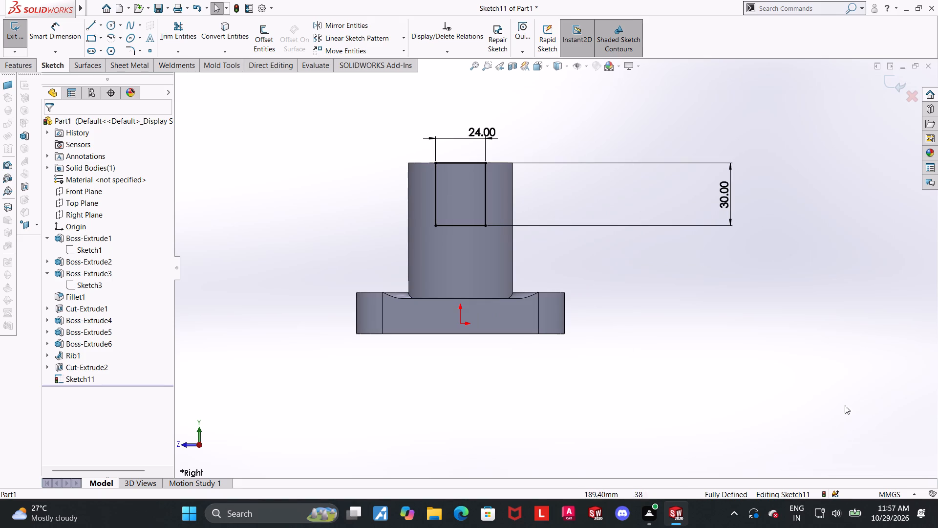
pyautogui.scroll(-1, 497, 196)
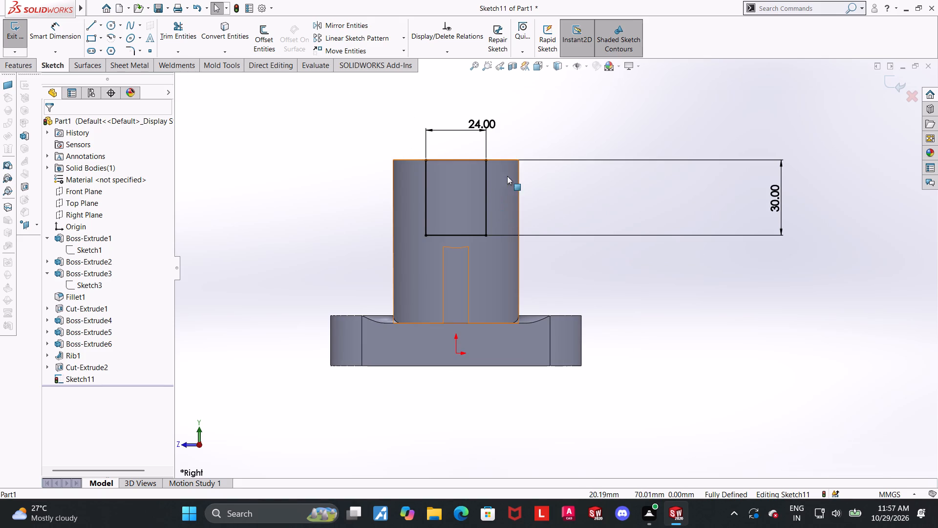
pyautogui.scroll(1, 508, 175)
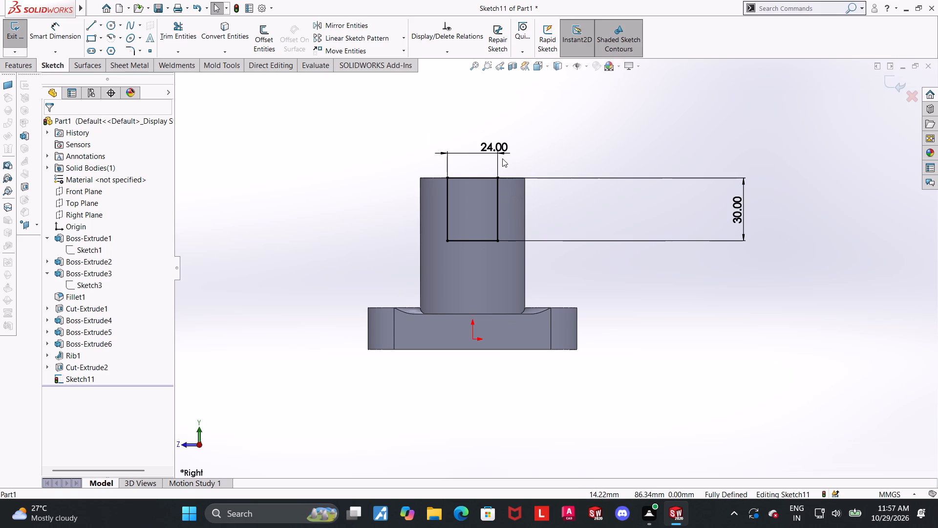
pyautogui.scroll(-2, 521, 145)
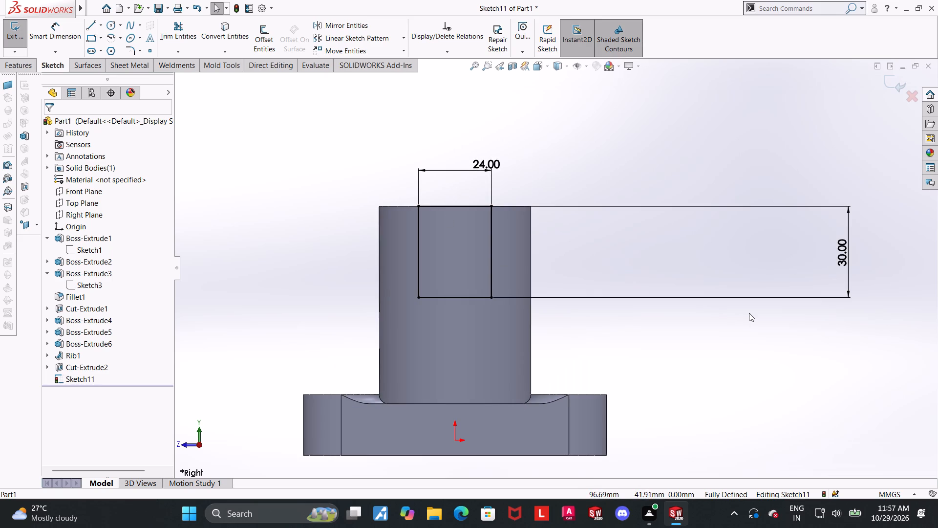
pyautogui.scroll(1, 745, 310)
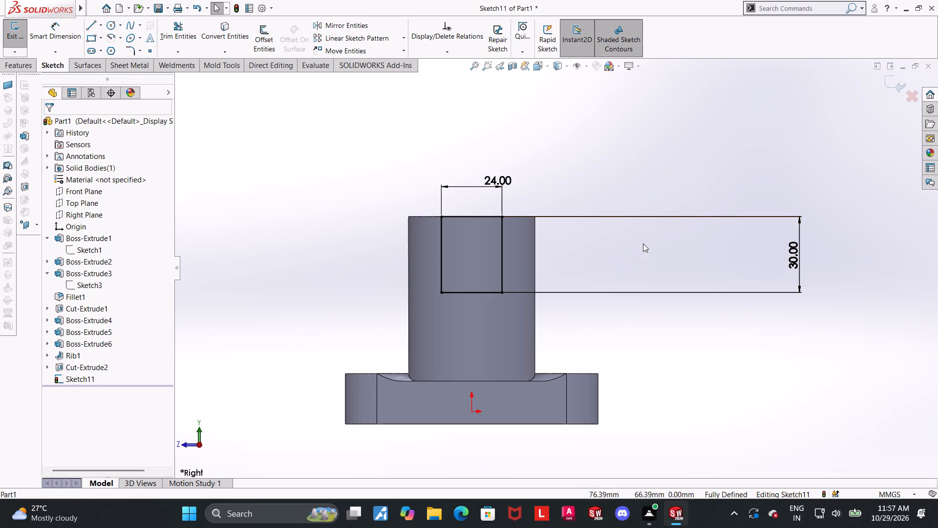
pyautogui.moveTo(533, 239); pyautogui.dragTo(568, 325, button='middle')
pyautogui.scroll(2, 528, 262)
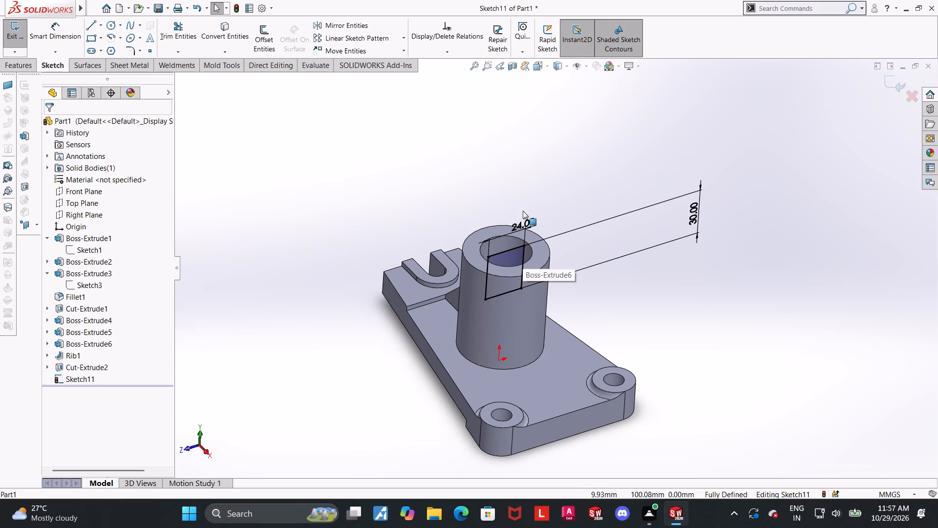
pyautogui.moveTo(646, 242); pyautogui.dragTo(643, 238, button='middle')
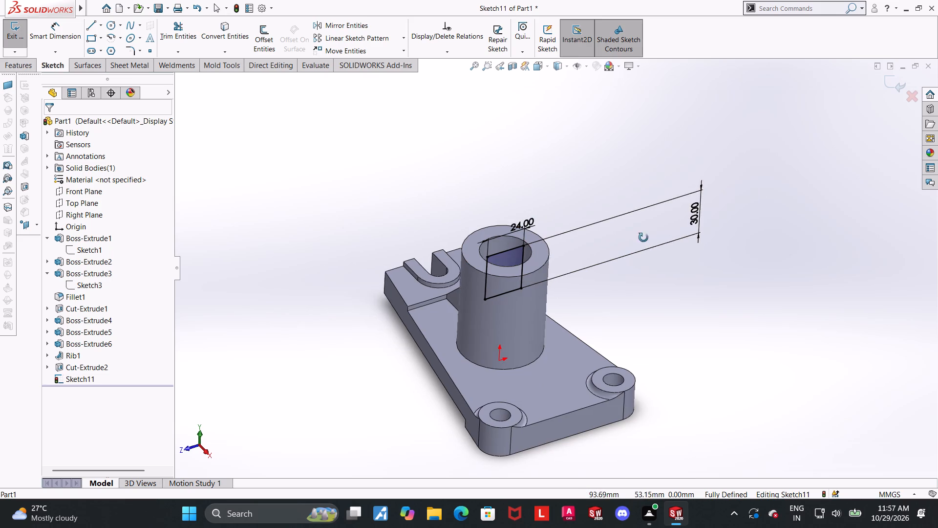
pyautogui.moveTo(643, 238); pyautogui.dragTo(656, 226, button='middle')
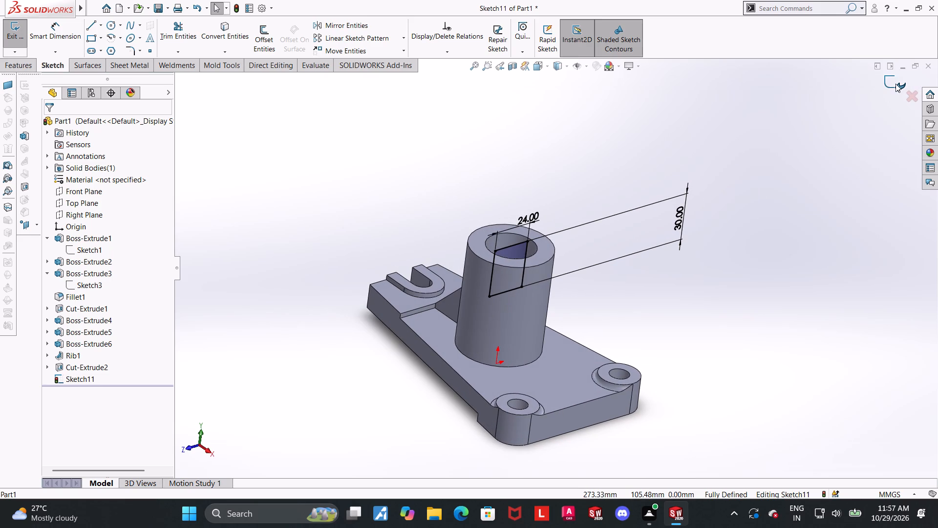
pyautogui.click(895, 86)
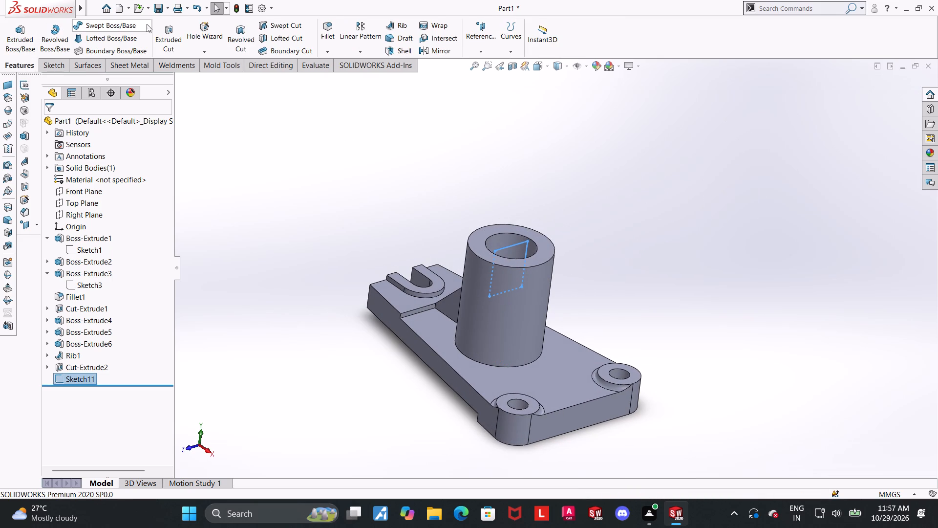
pyautogui.click(164, 25)
pyautogui.click(90, 194)
pyautogui.click(92, 220)
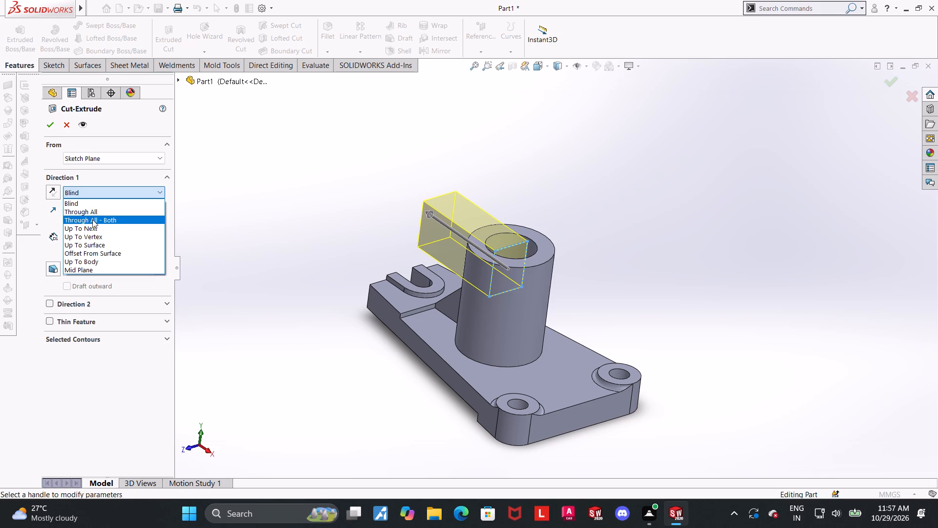
pyautogui.click(52, 125)
pyautogui.click(598, 186)
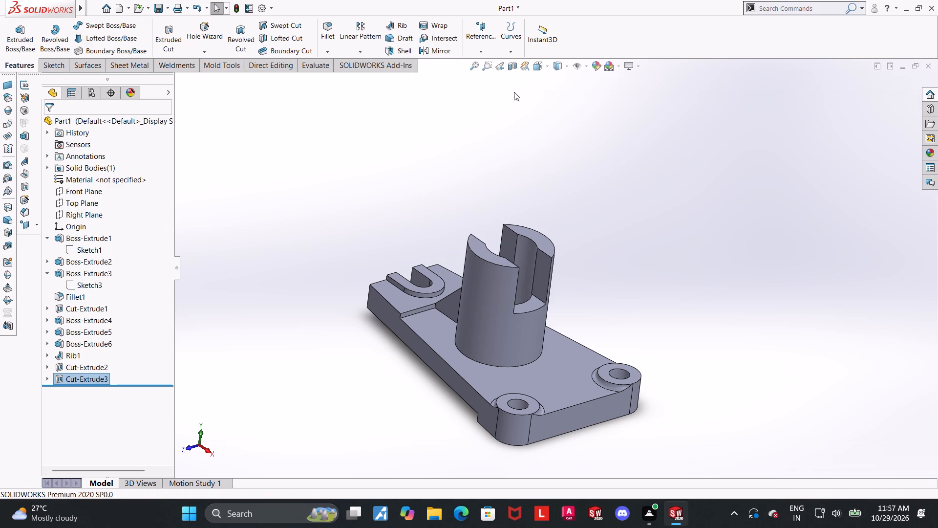
# Orient the model to the top view and set its display style to Hidden Lines Visible.
pyautogui.click(535, 66)
pyautogui.click(490, 237)
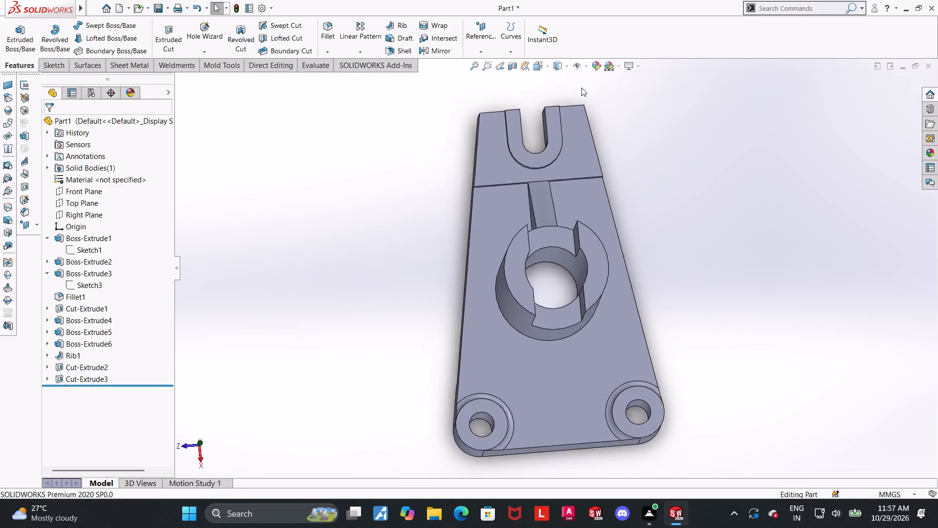
pyautogui.click(566, 64)
pyautogui.click(559, 125)
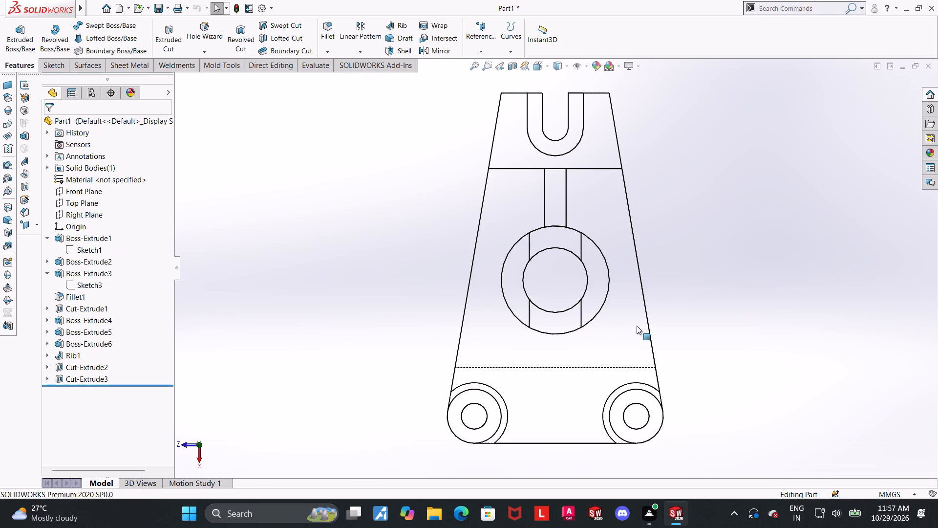
# Examine the slotted cylinder and its hidden edges from an angled view and the front view.
pyautogui.moveTo(561, 327); pyautogui.dragTo(571, 296, button='middle')
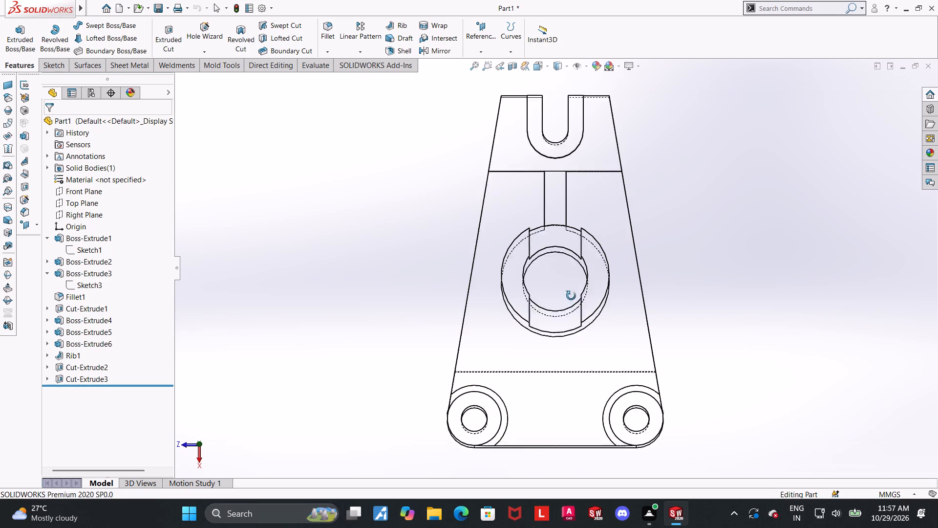
pyautogui.moveTo(571, 296); pyautogui.dragTo(632, 290, button='middle')
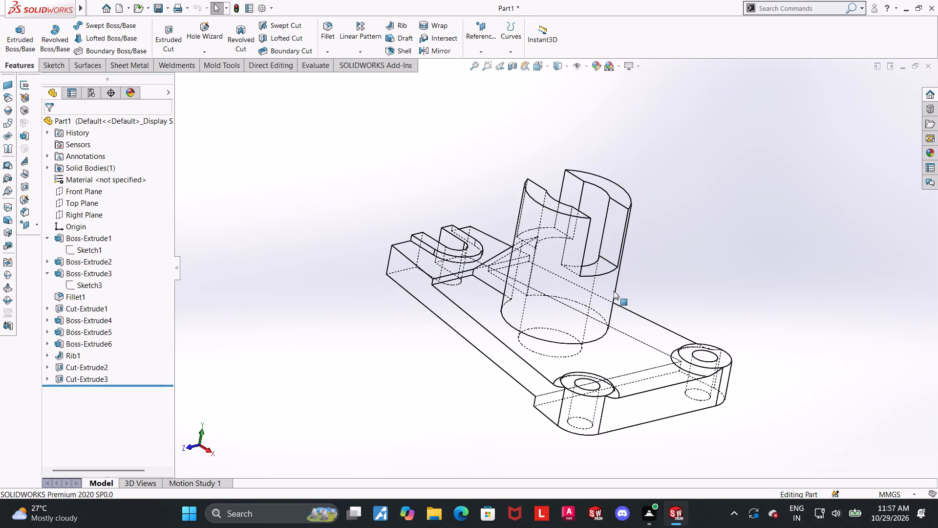
pyautogui.moveTo(614, 291); pyautogui.dragTo(642, 255, button='middle')
pyautogui.doubleClick(539, 72)
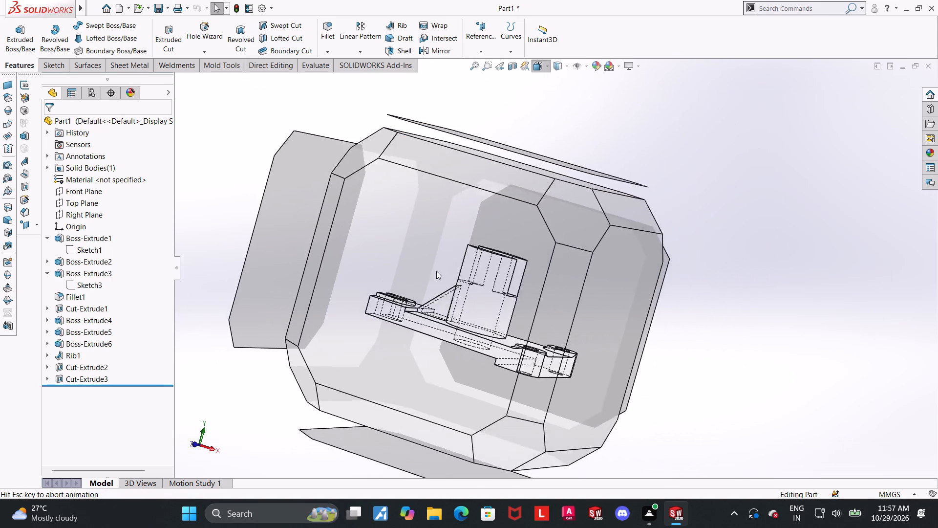
pyautogui.click(412, 292)
pyautogui.scroll(1, 861, 322)
pyautogui.scroll(-1, 767, 290)
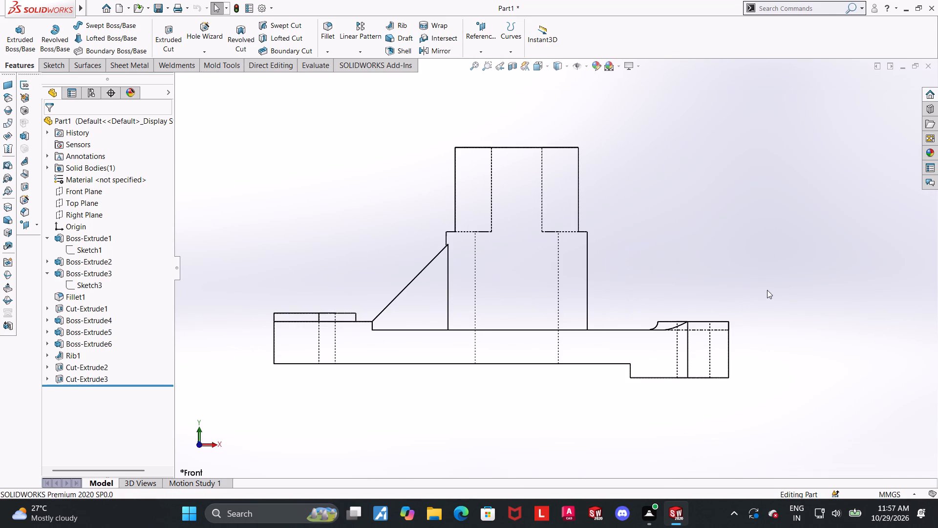
pyautogui.scroll(-1, 682, 260)
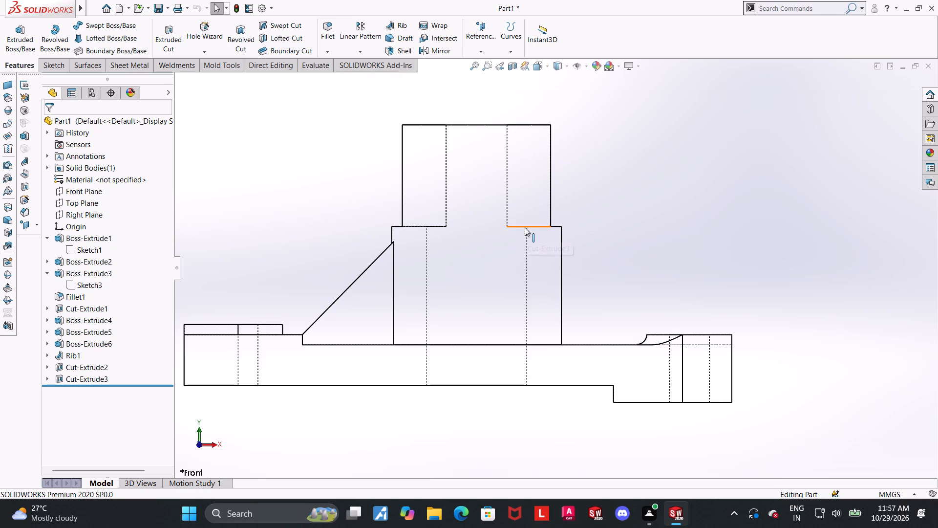
pyautogui.scroll(1, 525, 227)
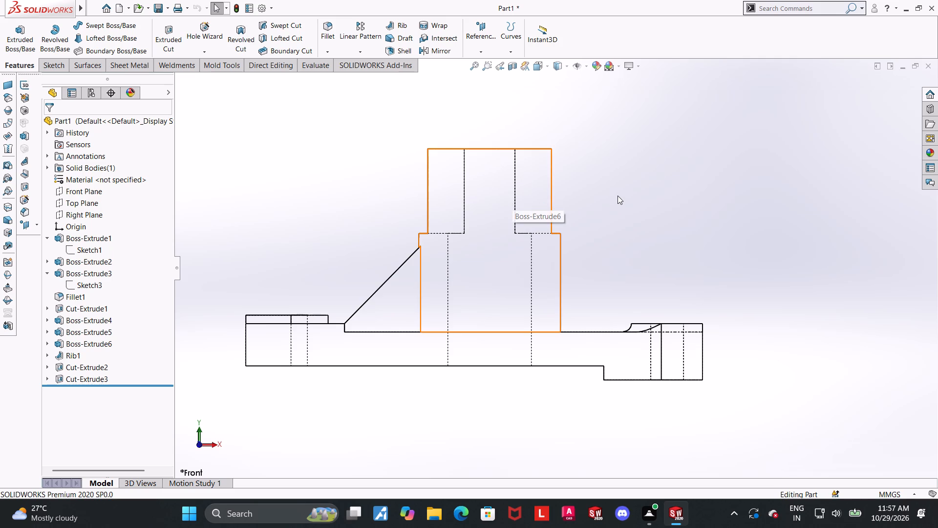
# Measure the distance between the slot's floor and the cylinder's top face.
pyautogui.moveTo(628, 165); pyautogui.dragTo(626, 328, button='middle')
pyautogui.scroll(-1, 590, 223)
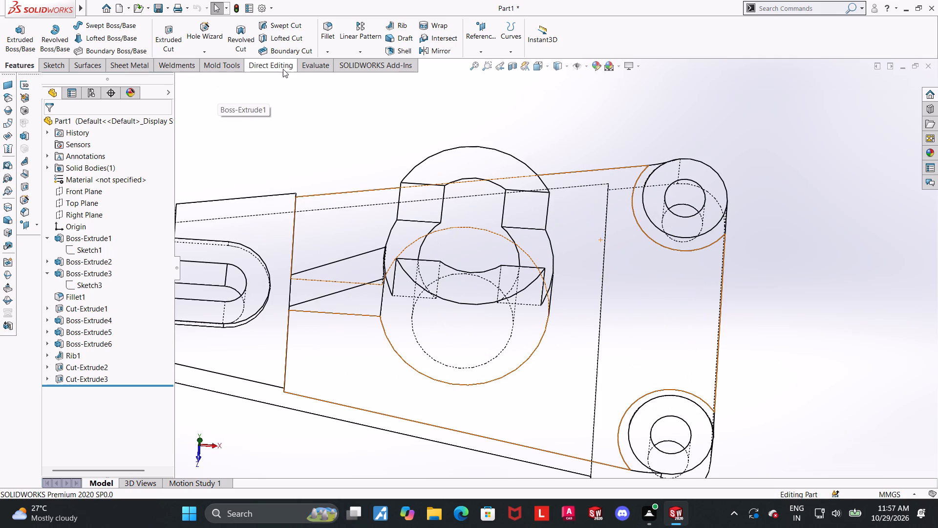
pyautogui.click(301, 71)
pyautogui.click(112, 37)
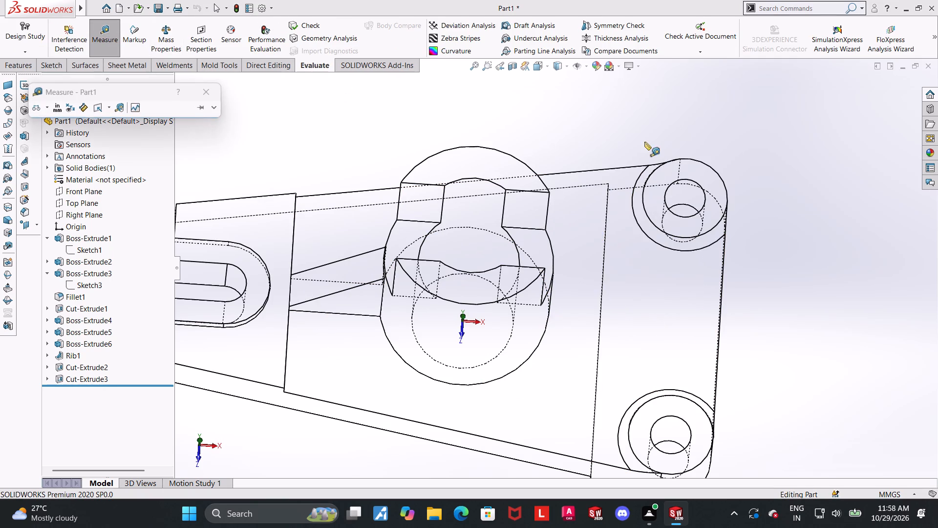
pyautogui.click(533, 244)
pyautogui.click(507, 167)
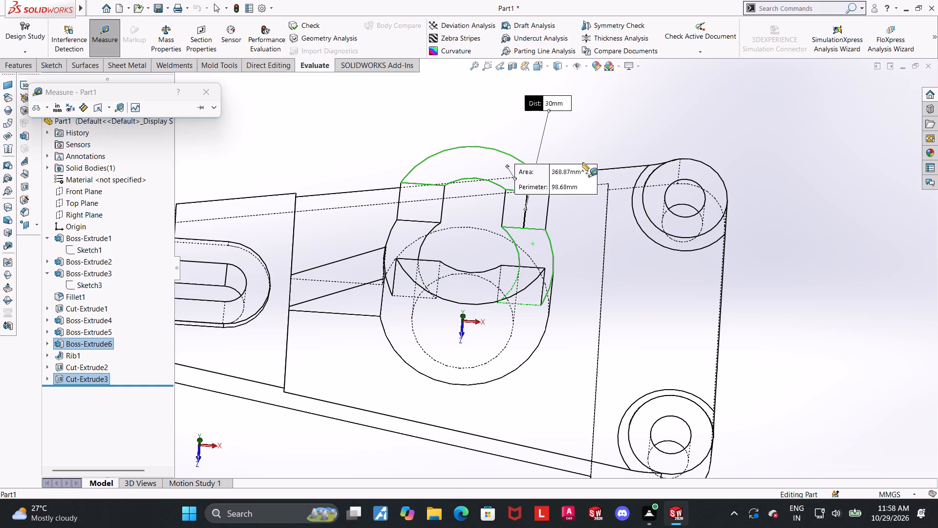
pyautogui.press('Escape')
# Measure the distance from the rib's upper end edge to the cylinder's top face.
pyautogui.moveTo(391, 281); pyautogui.dragTo(427, 288, button='middle')
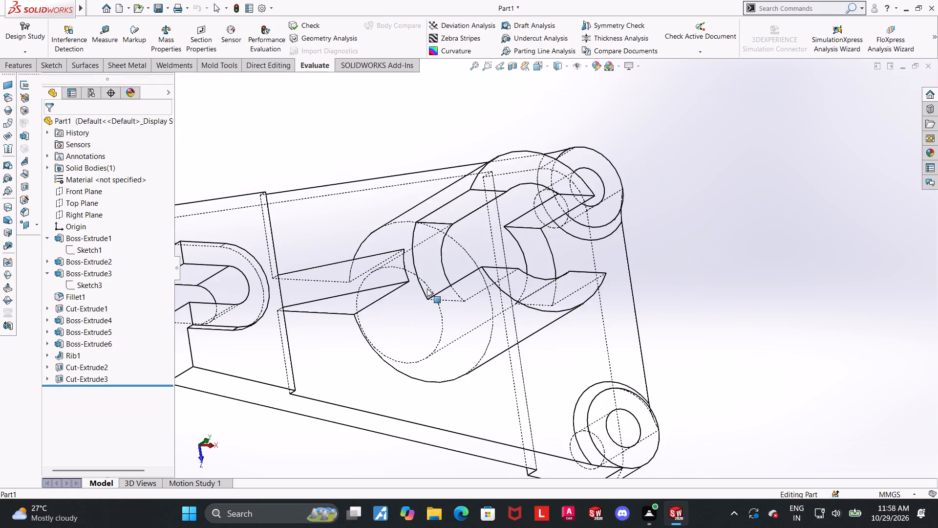
pyautogui.click(112, 28)
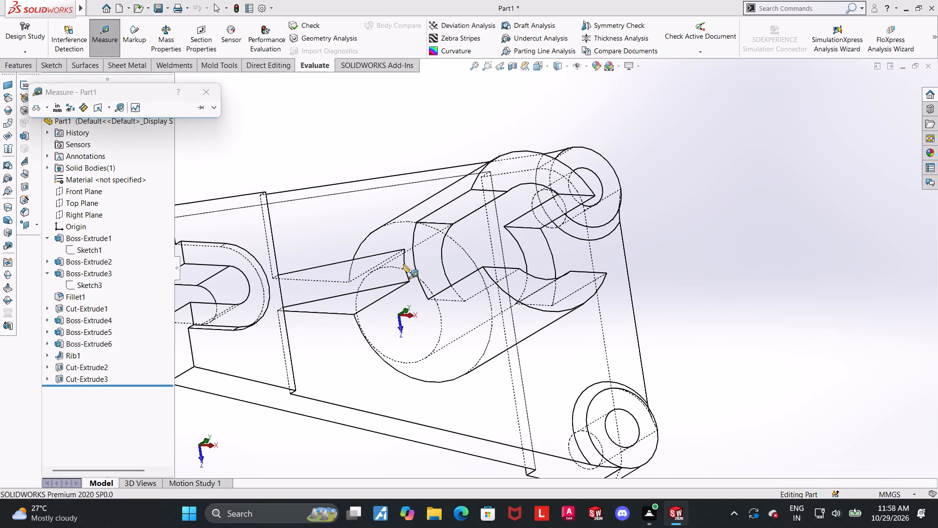
pyautogui.click(403, 264)
pyautogui.click(500, 178)
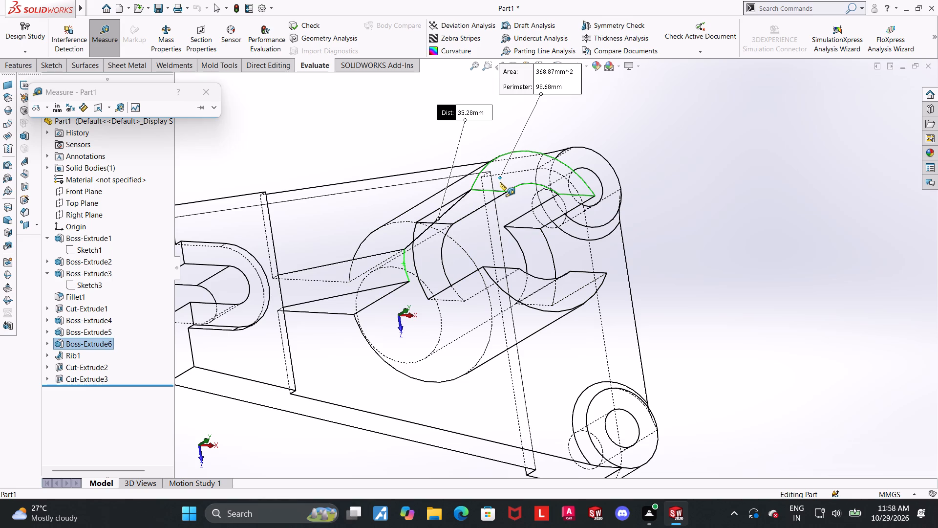
pyautogui.press('Escape')
# Examine the rib, slot and cylinder profile with hidden lines in the front view.
pyautogui.moveTo(476, 222); pyautogui.dragTo(462, 212, button='middle')
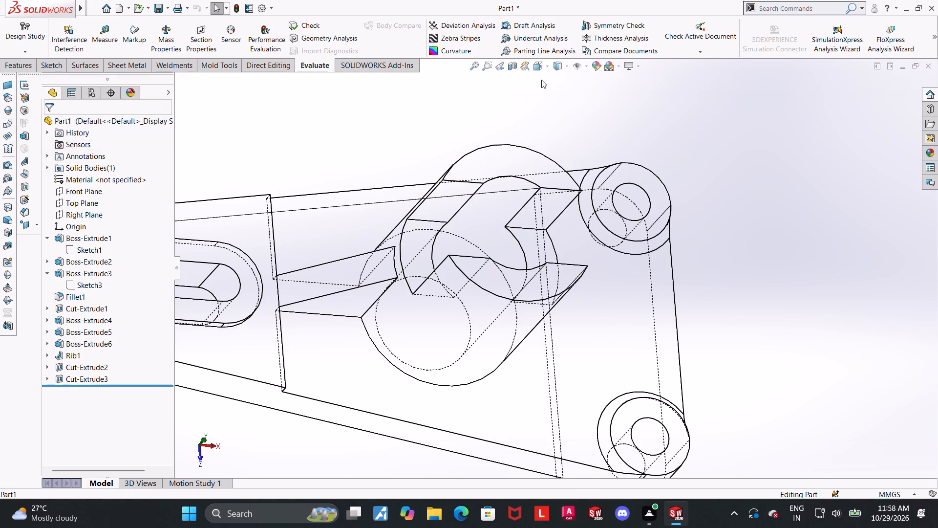
pyautogui.click(554, 66)
pyautogui.press('Escape')
pyautogui.click(540, 64)
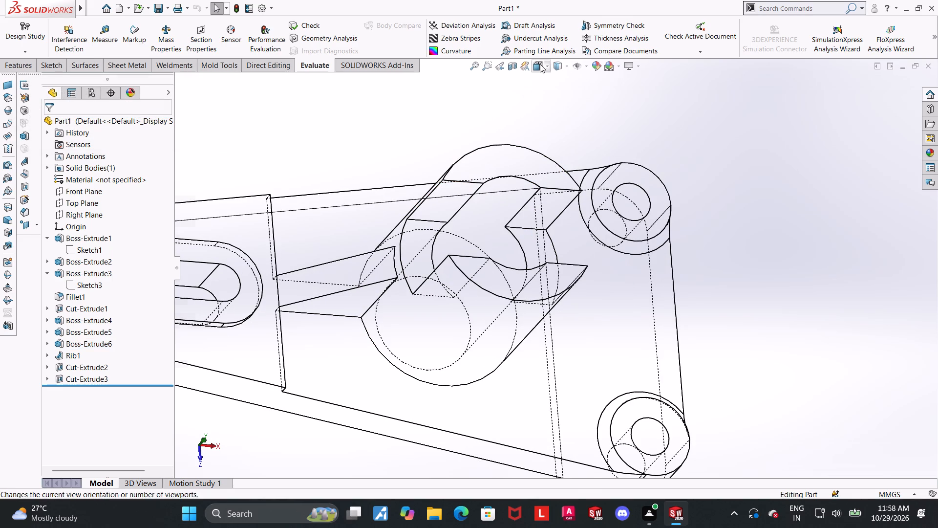
pyautogui.moveTo(463, 377); pyautogui.dragTo(457, 331, button='middle')
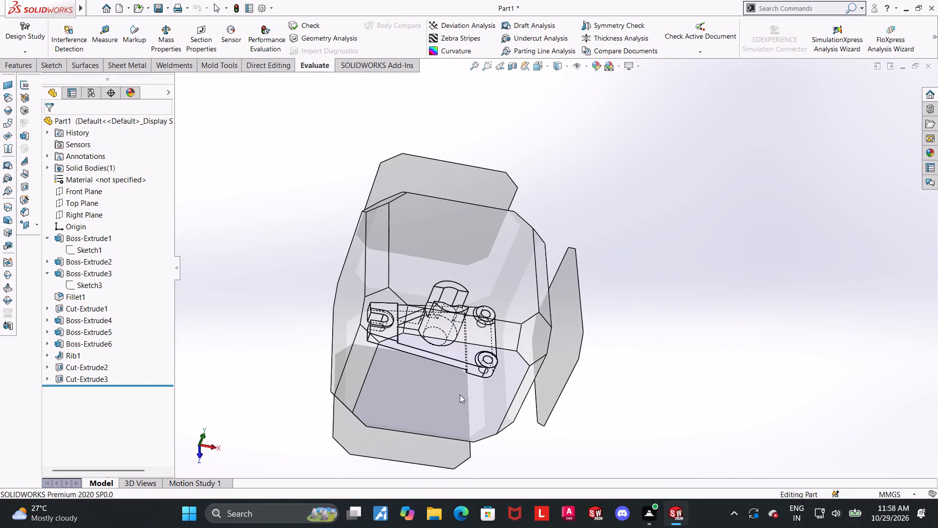
pyautogui.click(460, 395)
pyautogui.scroll(-2, 607, 274)
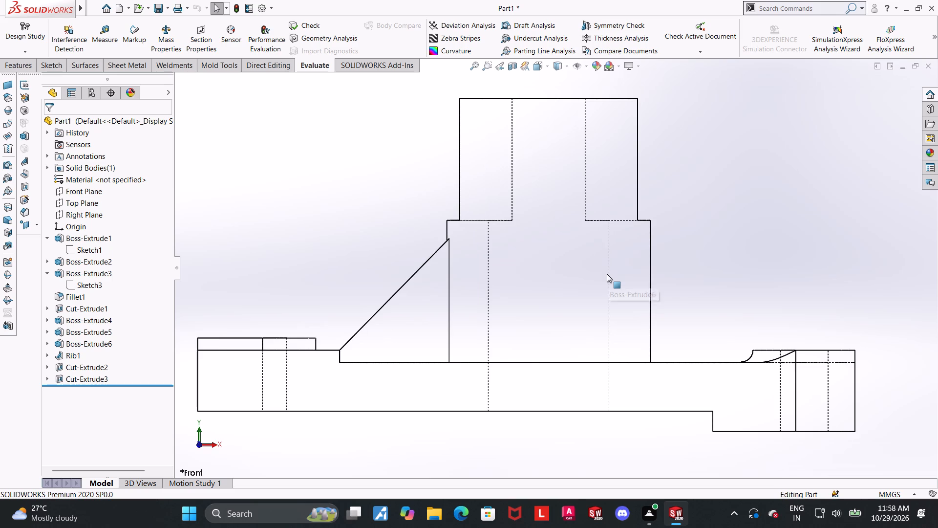
pyautogui.scroll(-1, 607, 274)
pyautogui.scroll(3, 751, 349)
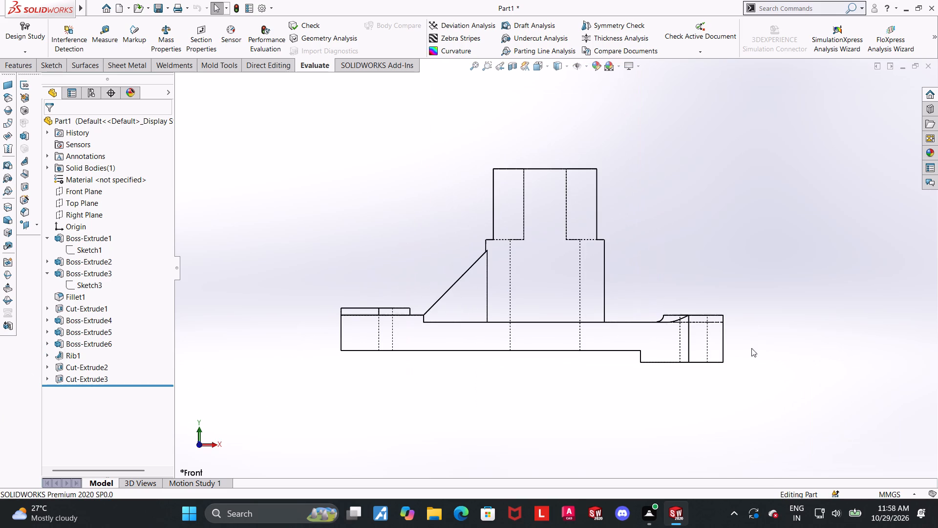
pyautogui.scroll(1, 751, 348)
pyautogui.scroll(-1, 513, 240)
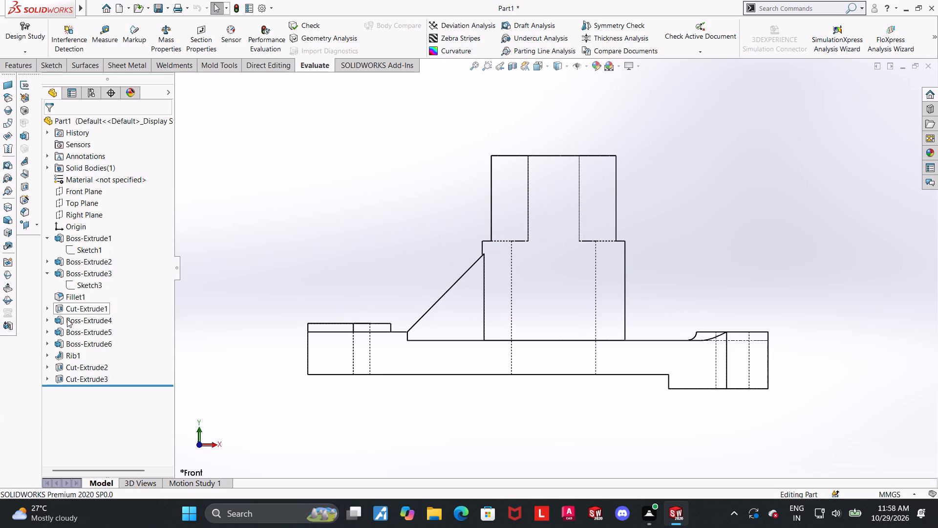
# Open the rib's sketch, Sketch9, to check its dimension, and exit without editing it.
pyautogui.click(46, 356)
pyautogui.click(68, 368)
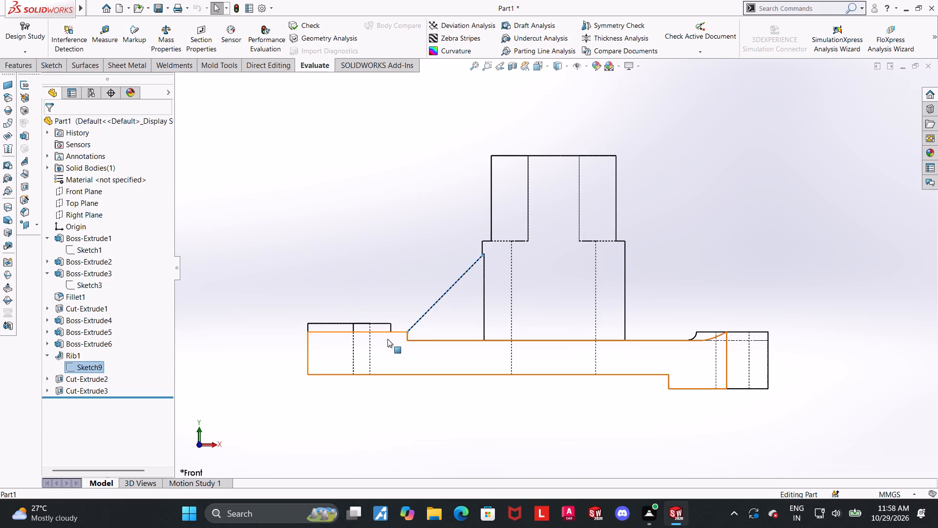
pyautogui.click(78, 364)
pyautogui.click(85, 336)
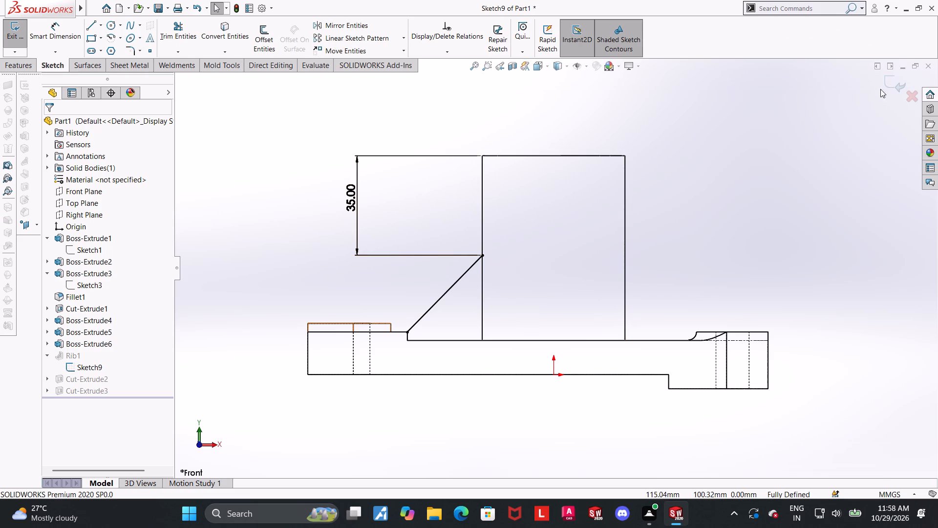
pyautogui.click(889, 78)
# Change the part's display style from hidden lines visible to shaded with edges.
pyautogui.scroll(1, 748, 166)
pyautogui.moveTo(727, 176); pyautogui.dragTo(730, 198, button='middle')
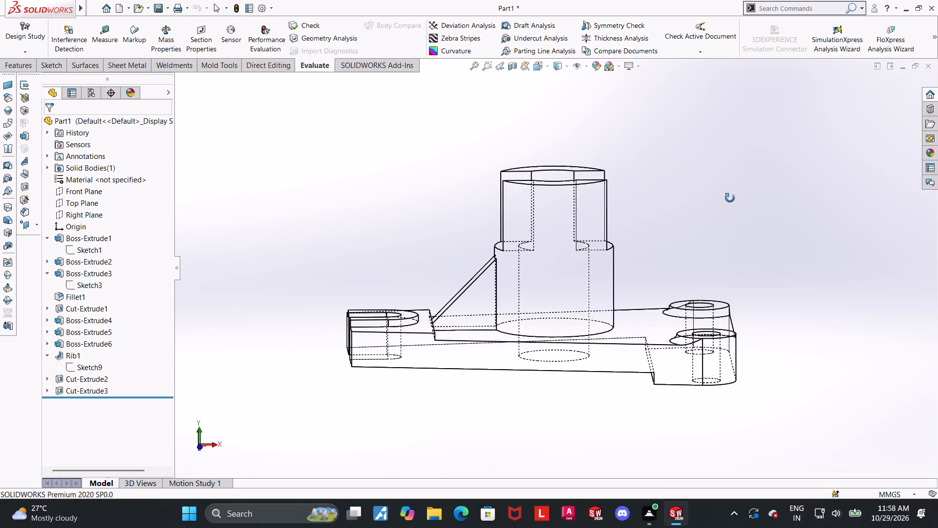
pyautogui.moveTo(730, 198); pyautogui.dragTo(739, 279, button='middle')
pyautogui.moveTo(671, 208); pyautogui.dragTo(664, 247, button='middle')
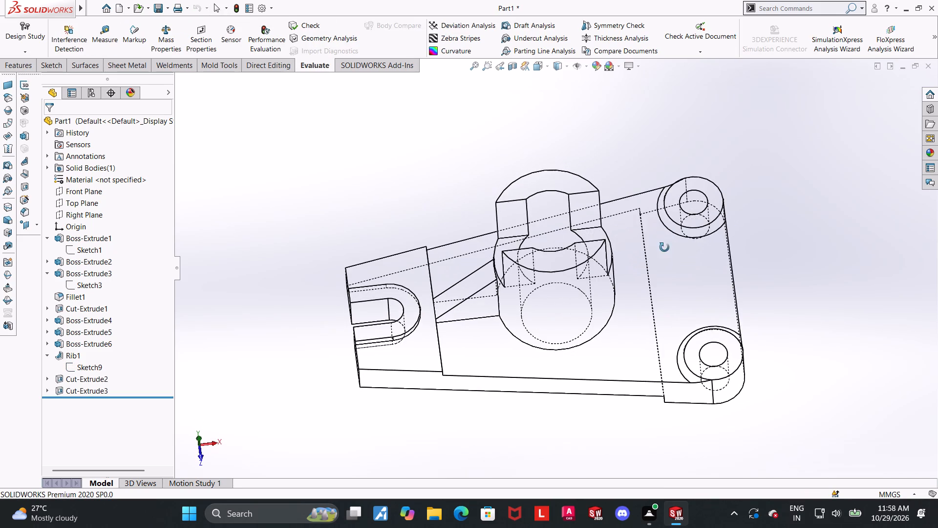
pyautogui.moveTo(664, 247); pyautogui.dragTo(664, 247, button='middle')
pyautogui.moveTo(734, 192); pyautogui.dragTo(687, 155, button='middle')
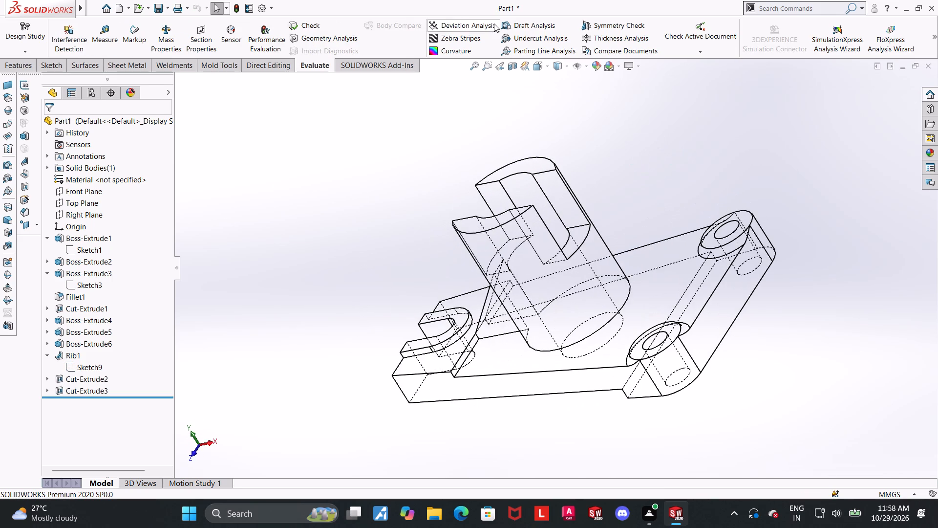
pyautogui.click(563, 65)
pyautogui.click(562, 74)
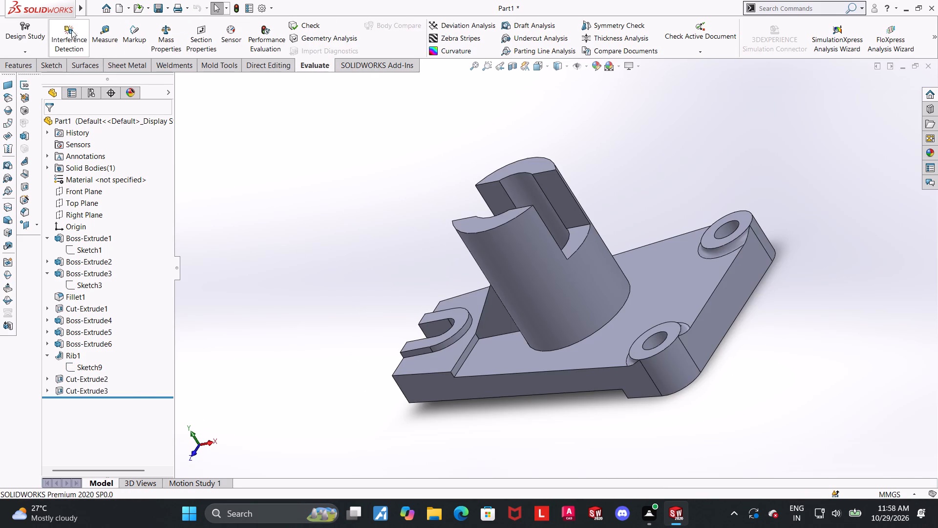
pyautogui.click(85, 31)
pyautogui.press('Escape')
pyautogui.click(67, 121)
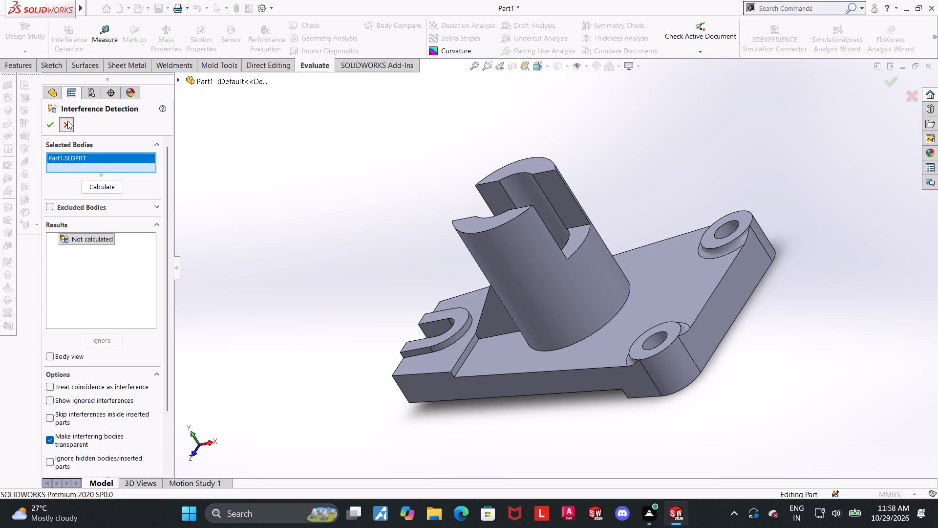
# Measure the distance from the cylinder's top face to the underside of the lower step at the two-hole end.
pyautogui.click(114, 43)
pyautogui.moveTo(428, 144); pyautogui.dragTo(451, 182, button='middle')
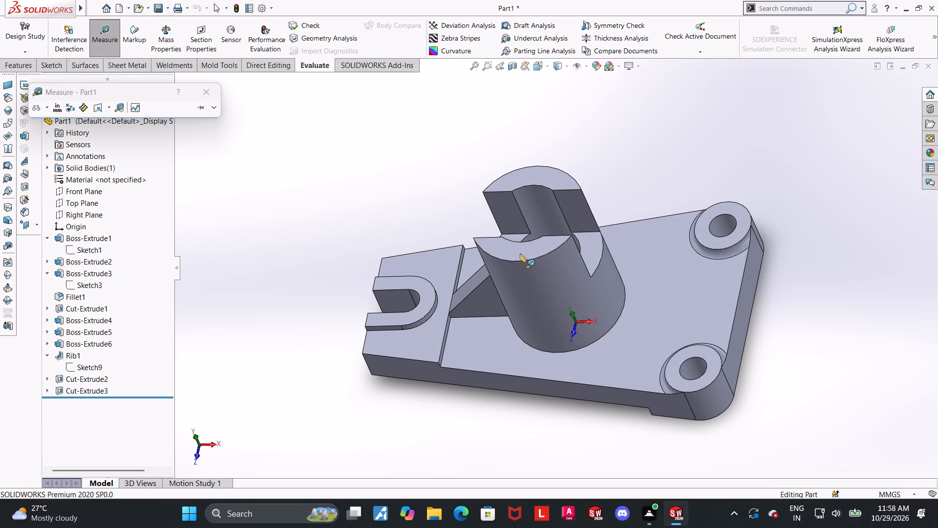
pyautogui.click(519, 247)
pyautogui.scroll(3, 616, 357)
pyautogui.moveTo(617, 358); pyautogui.dragTo(618, 165, button='middle')
pyautogui.click(640, 303)
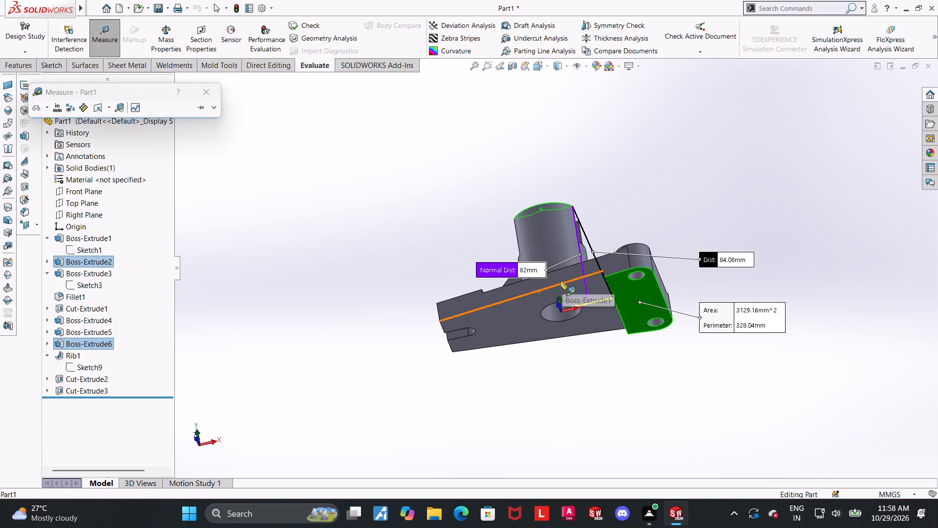
pyautogui.scroll(-4, 538, 282)
pyautogui.press('Escape')
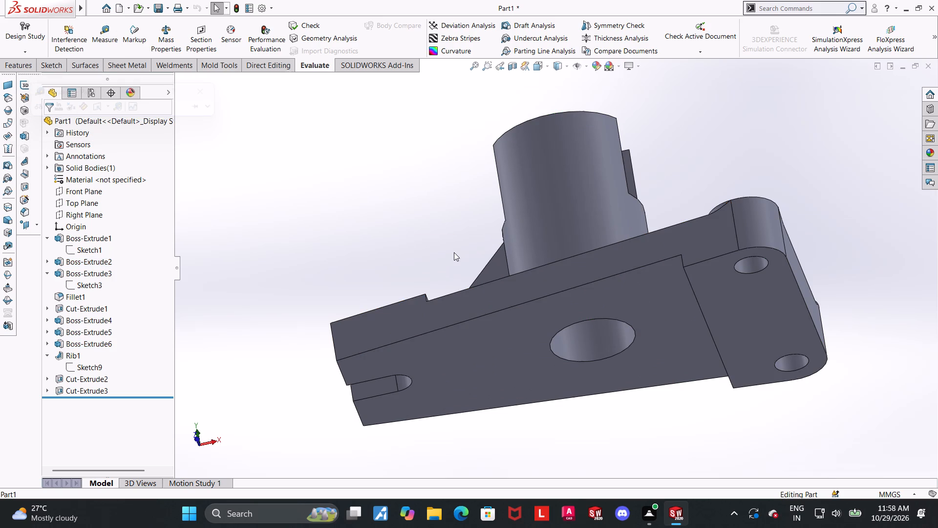
# Orient the part to an isometric view that shows the rib and the open-slot end.
pyautogui.hotkey('ctrl', '7')
pyautogui.moveTo(425, 324); pyautogui.dragTo(592, 240, button='middle')
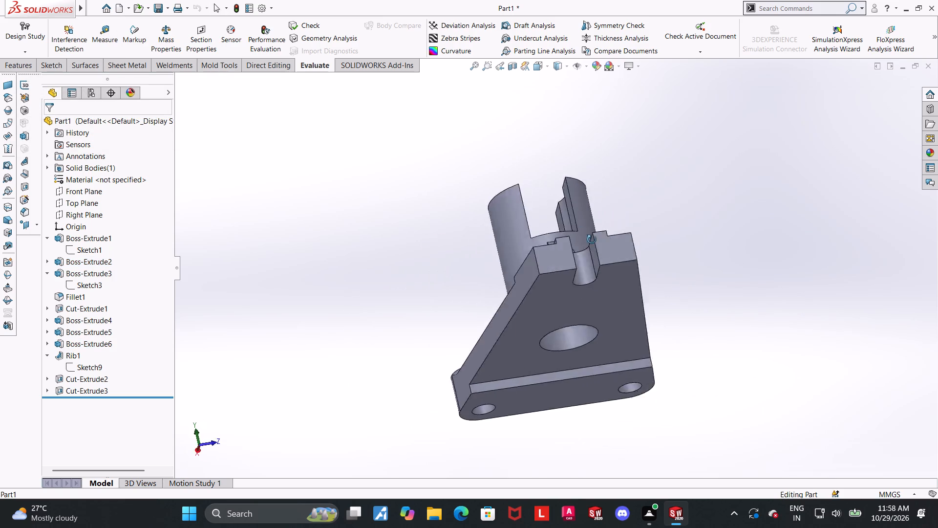
pyautogui.moveTo(592, 240); pyautogui.dragTo(640, 352, button='middle')
pyautogui.click(544, 67)
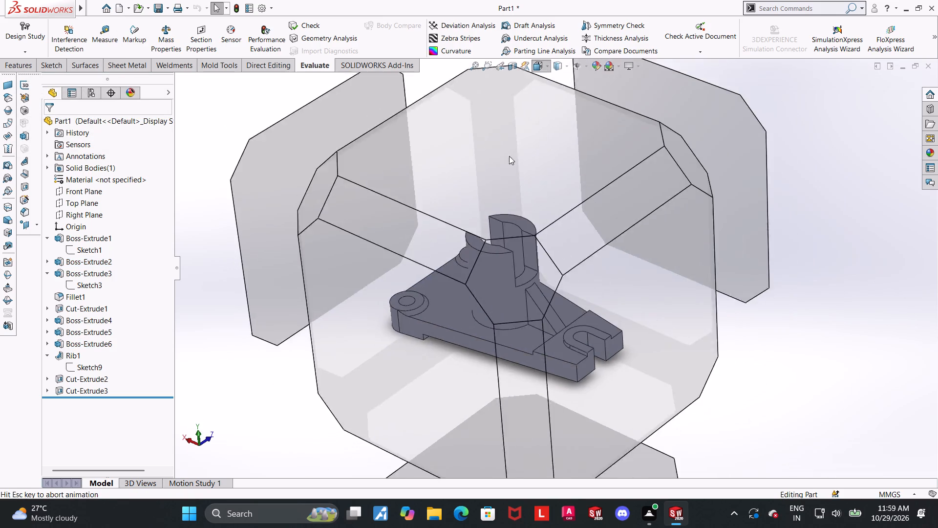
pyautogui.click(438, 316)
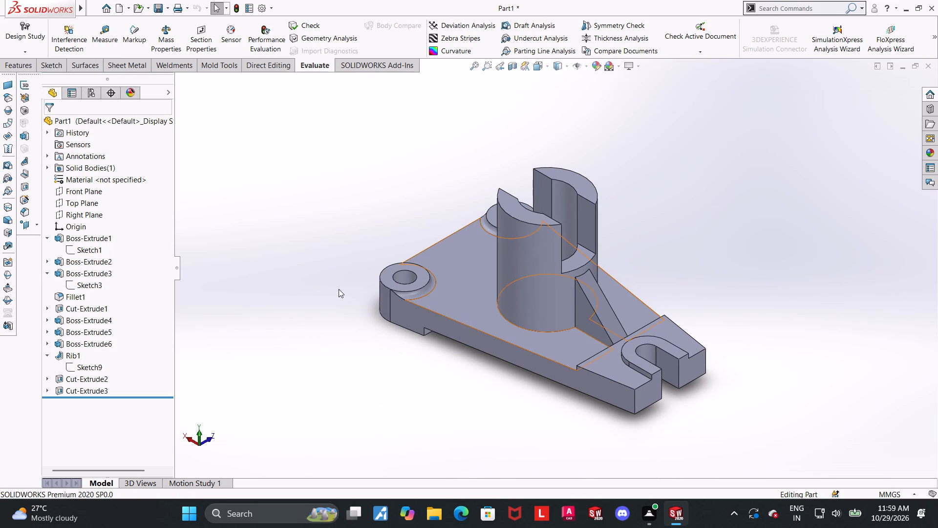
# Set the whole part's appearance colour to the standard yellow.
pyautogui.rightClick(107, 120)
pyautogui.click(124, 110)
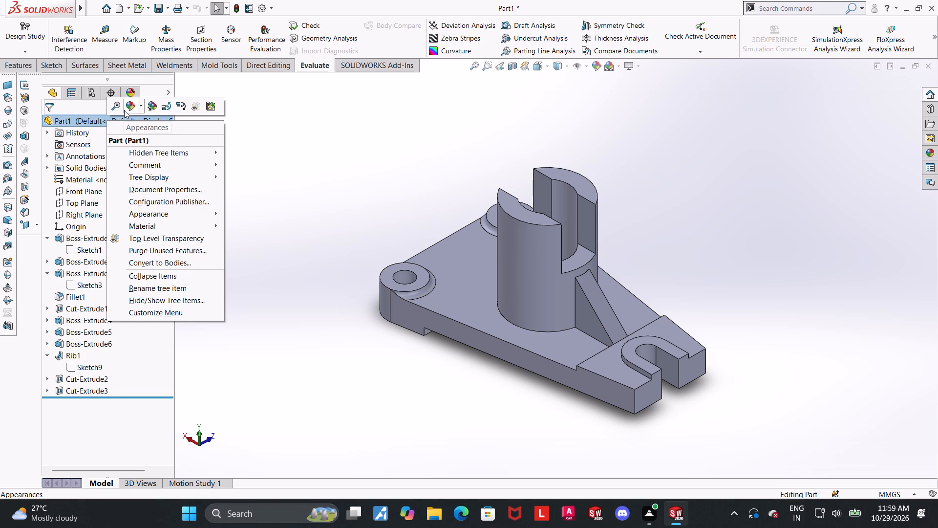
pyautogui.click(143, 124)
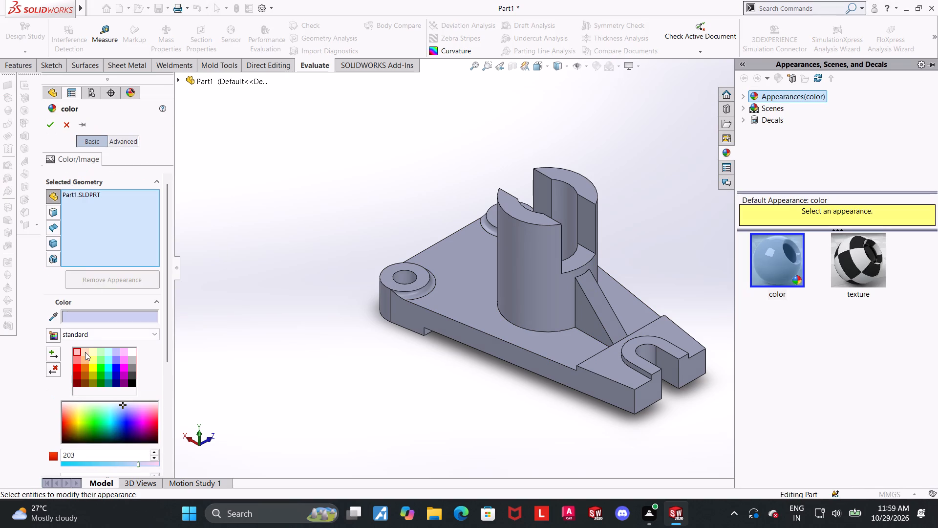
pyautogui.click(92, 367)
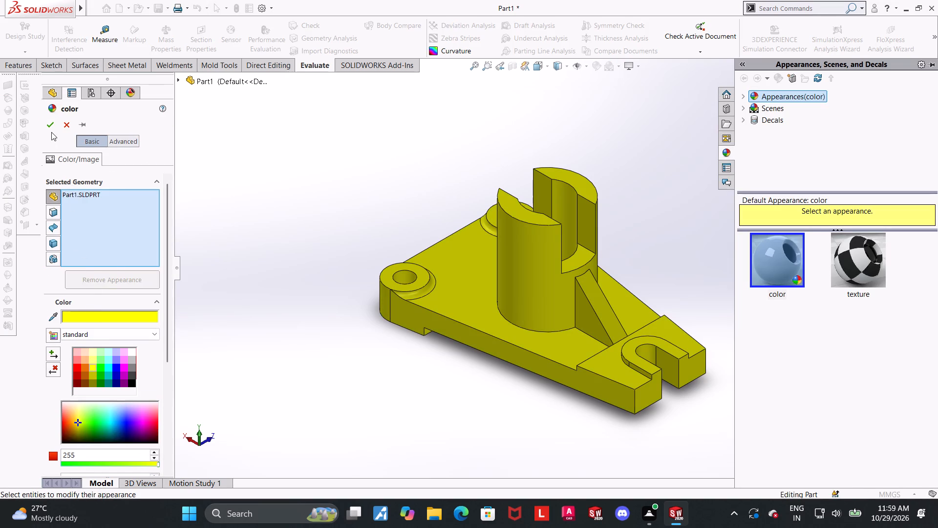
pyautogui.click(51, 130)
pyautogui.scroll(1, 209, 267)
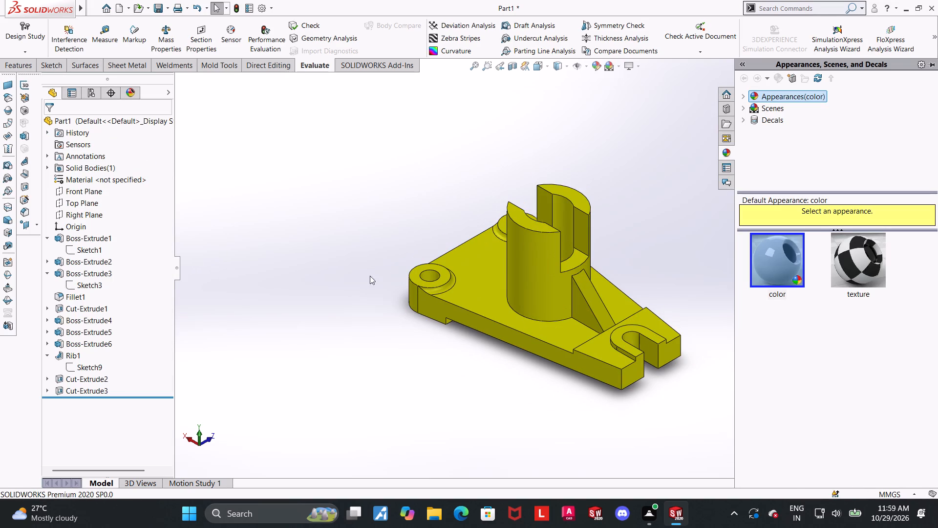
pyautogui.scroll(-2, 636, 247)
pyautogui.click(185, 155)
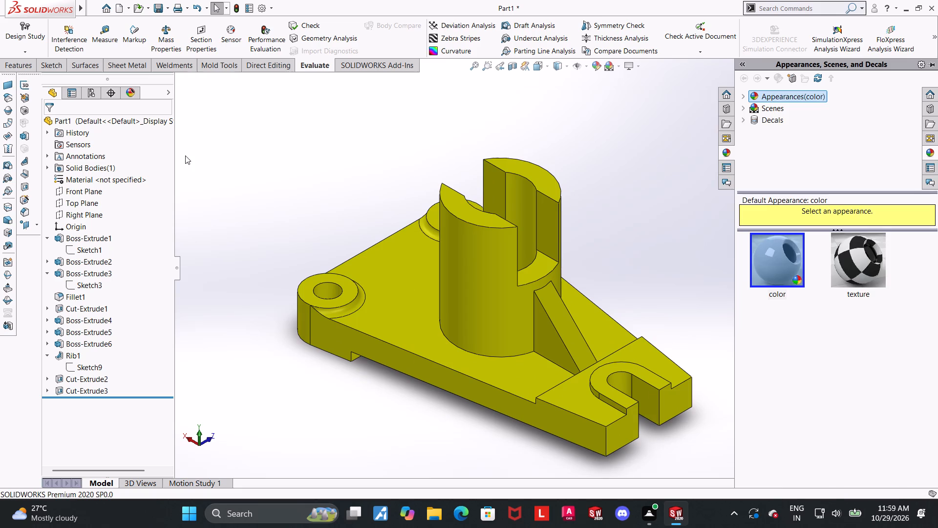
# Set the whole part's appearance colour to the standard bright green.
pyautogui.rightClick(129, 122)
pyautogui.click(148, 108)
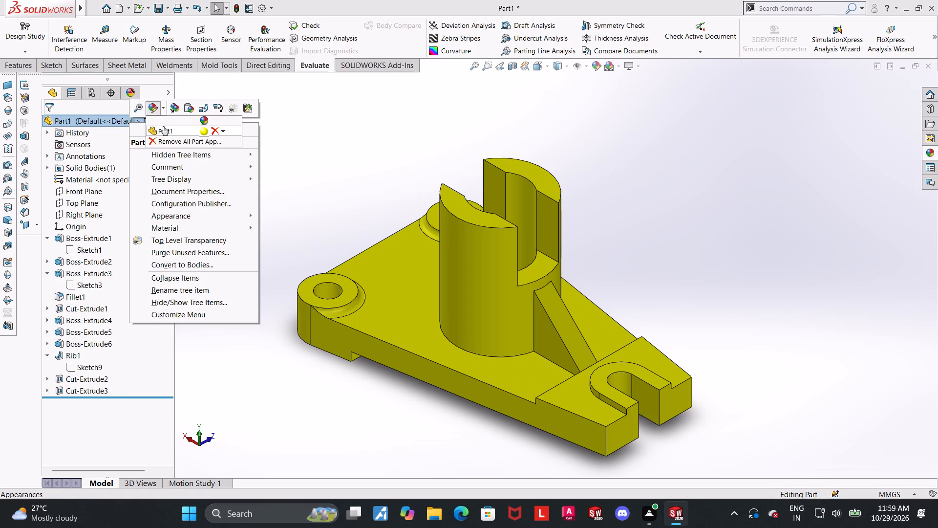
pyautogui.click(163, 126)
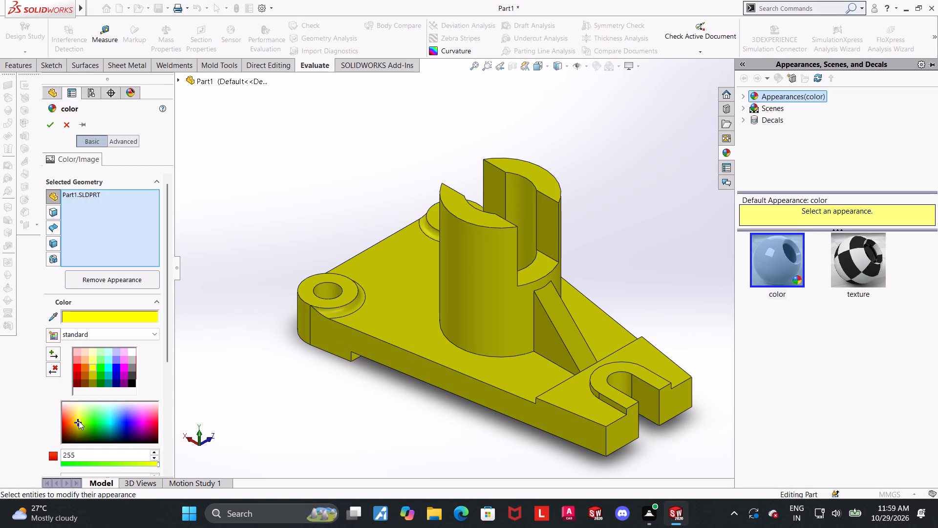
pyautogui.moveTo(78, 421); pyautogui.dragTo(78, 425)
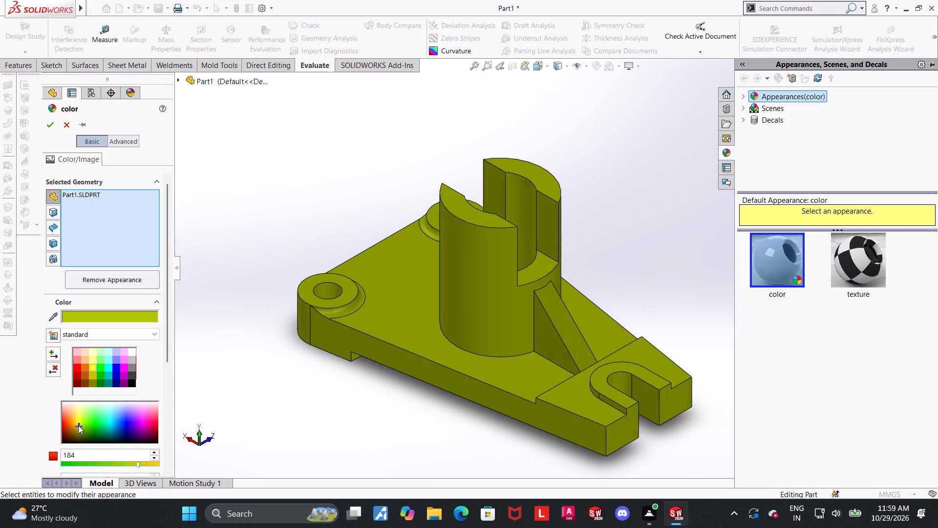
pyautogui.moveTo(78, 425); pyautogui.dragTo(76, 424)
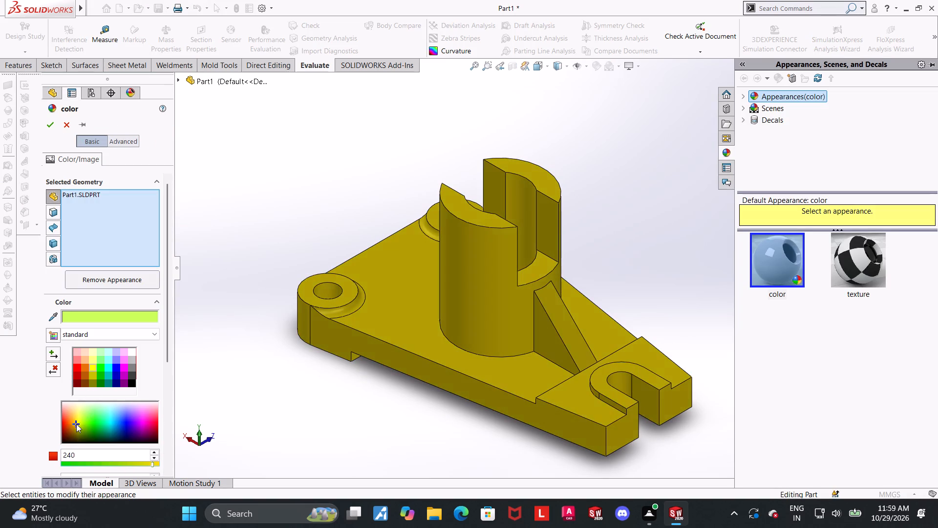
pyautogui.moveTo(76, 424); pyautogui.dragTo(74, 425)
pyautogui.click(93, 369)
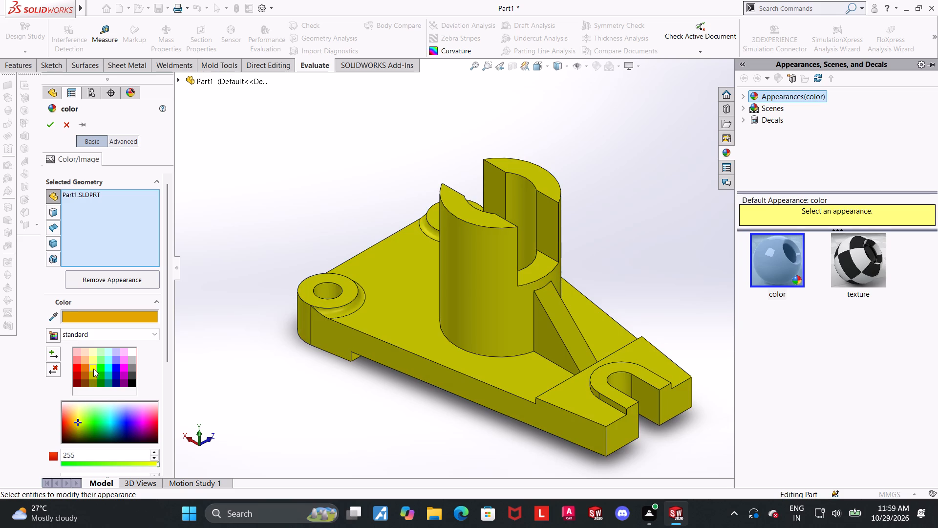
pyautogui.click(104, 369)
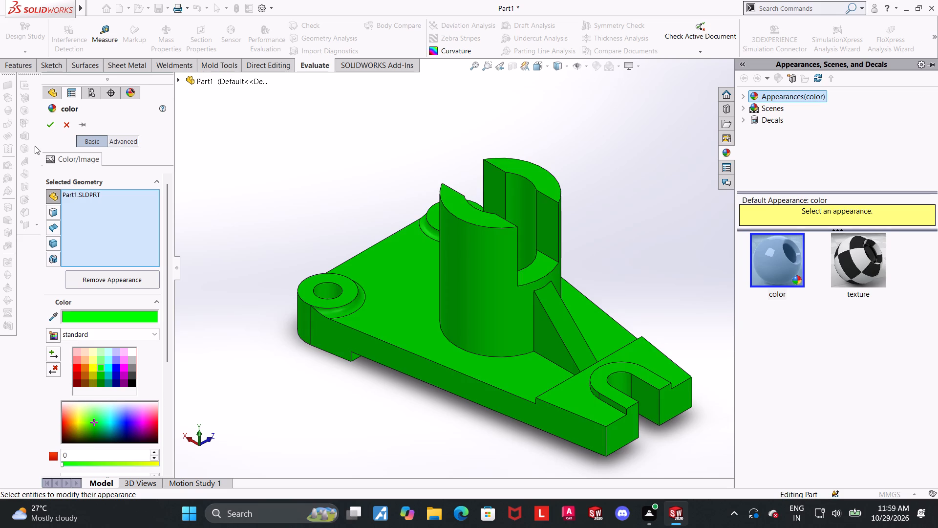
pyautogui.click(48, 122)
pyautogui.click(357, 193)
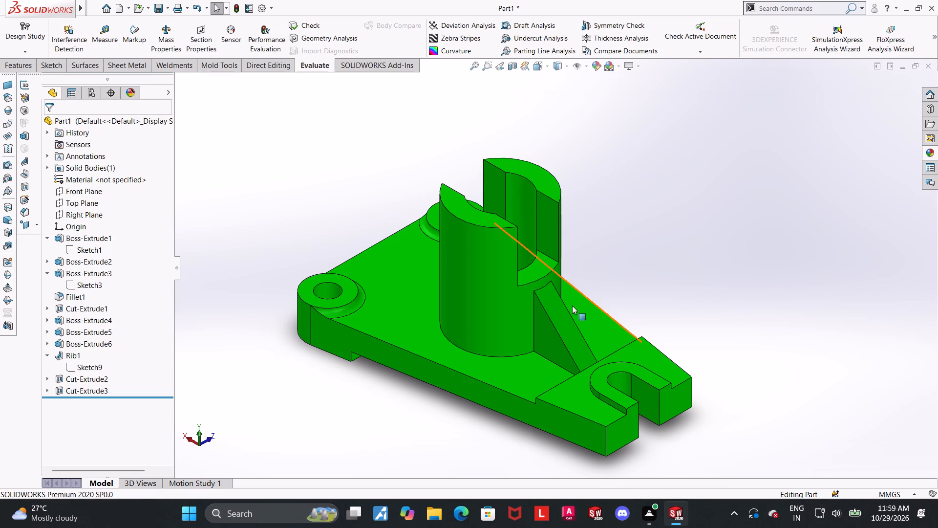
# Set the appearance colour of the central 30 mm bore feature, Cut-Extrude2, to white.
pyautogui.click(518, 204)
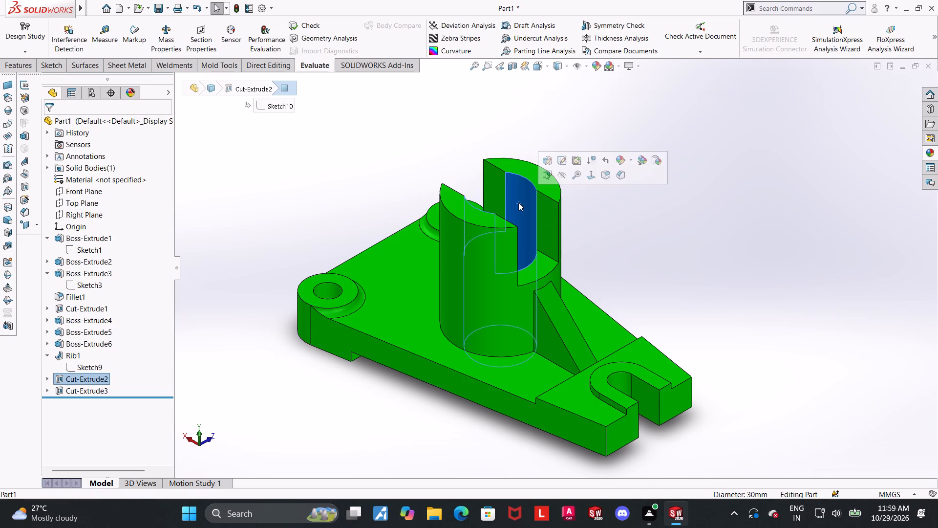
pyautogui.click(222, 375)
pyautogui.click(89, 382)
pyautogui.rightClick(89, 382)
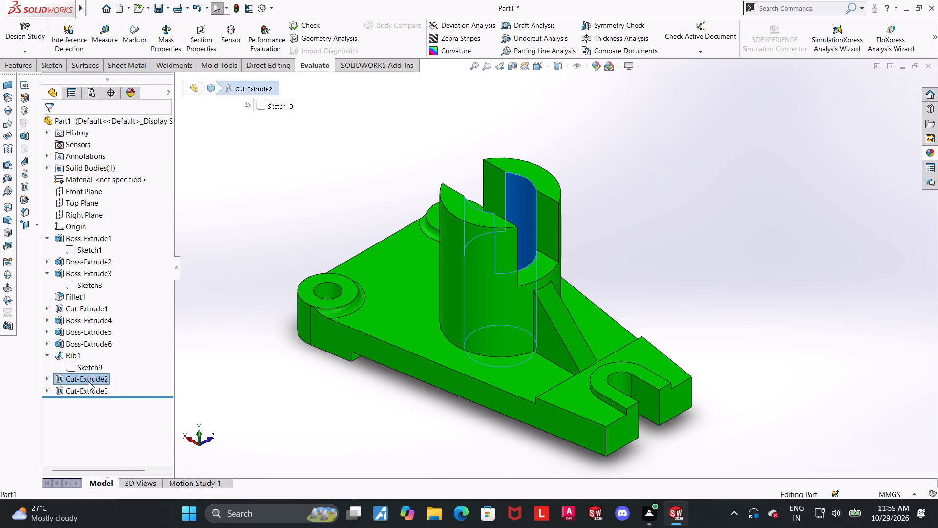
pyautogui.click(141, 300)
pyautogui.click(151, 320)
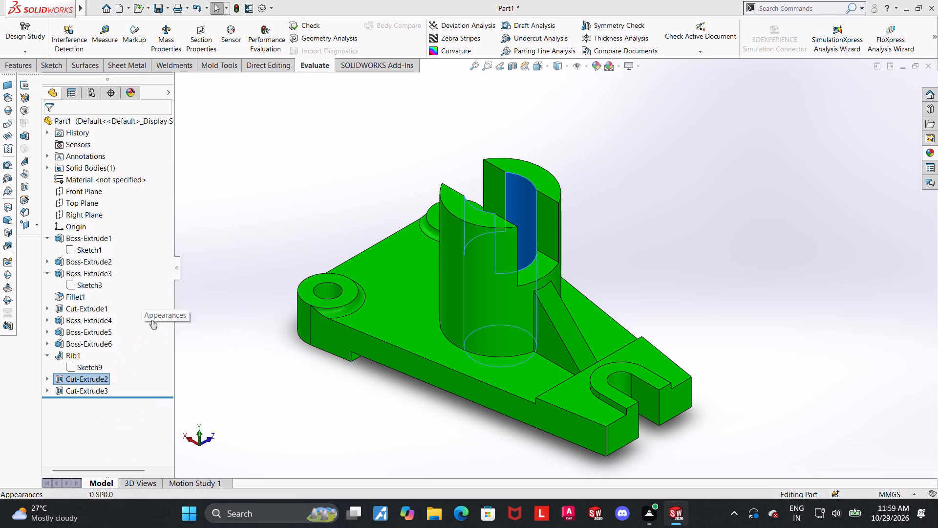
pyautogui.click(132, 352)
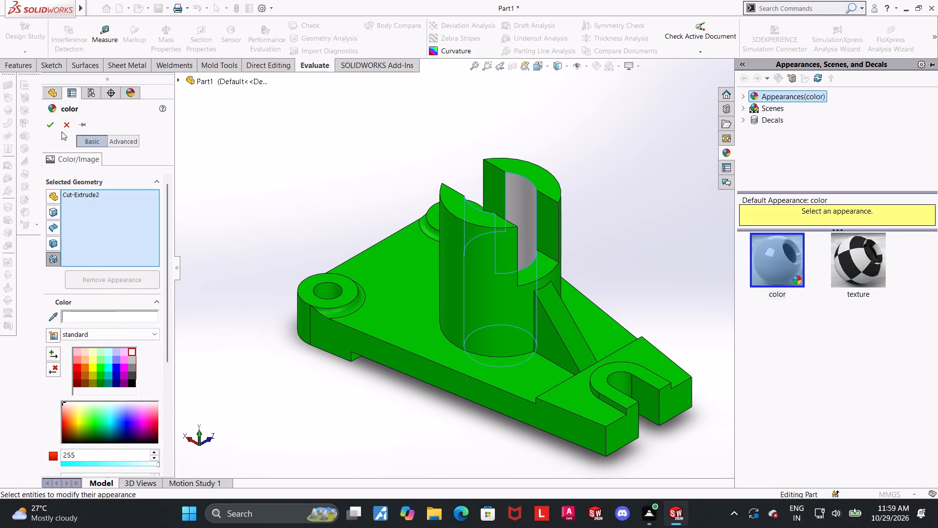
pyautogui.click(52, 129)
pyautogui.click(343, 138)
# Measure the distance between the top face of the U-shaped boss around the open slot and the plate's recessed underside.
pyautogui.scroll(2, 455, 215)
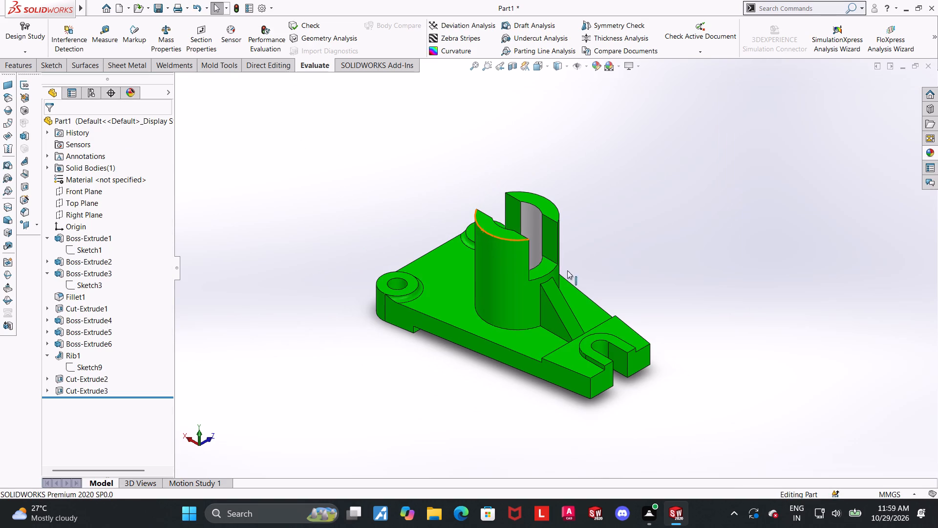
pyautogui.scroll(-3, 562, 283)
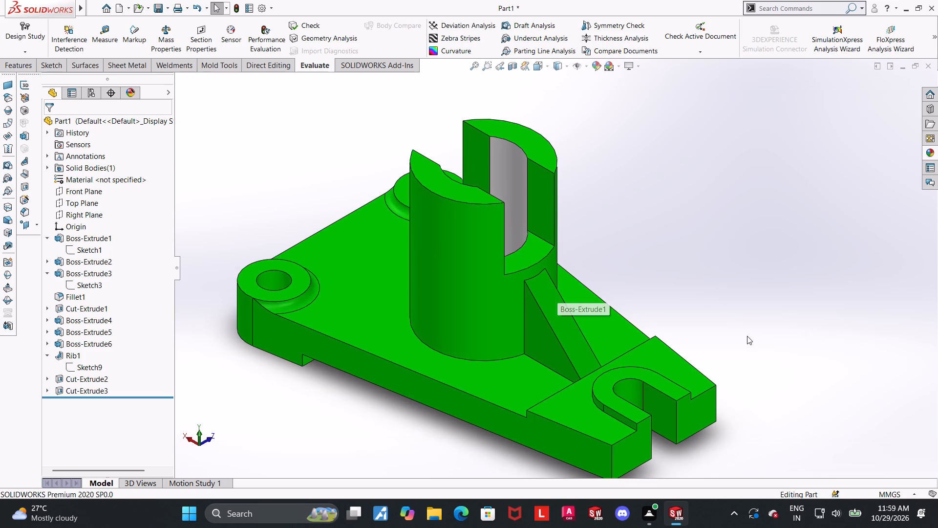
pyautogui.scroll(2, 744, 326)
pyautogui.scroll(-1, 383, 333)
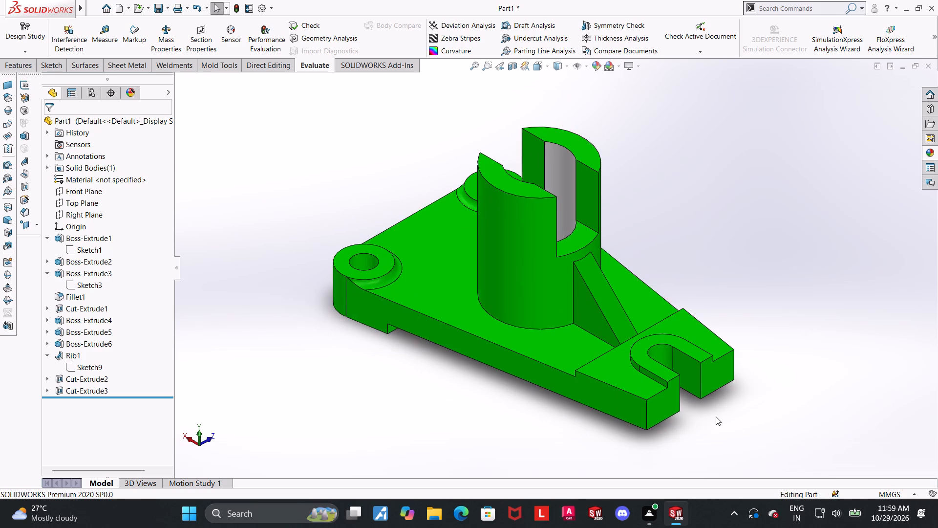
pyautogui.scroll(-1, 716, 417)
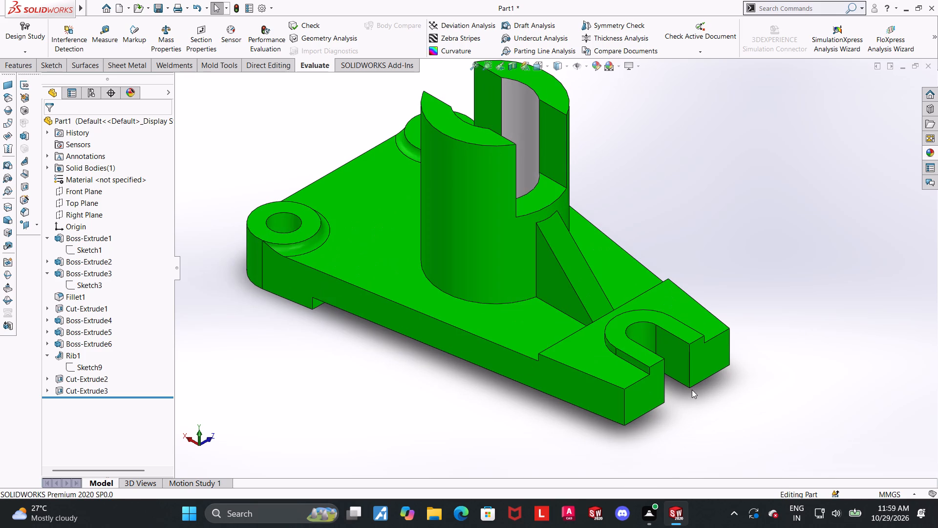
pyautogui.moveTo(686, 388); pyautogui.dragTo(684, 364, button='middle')
pyautogui.scroll(-1, 684, 362)
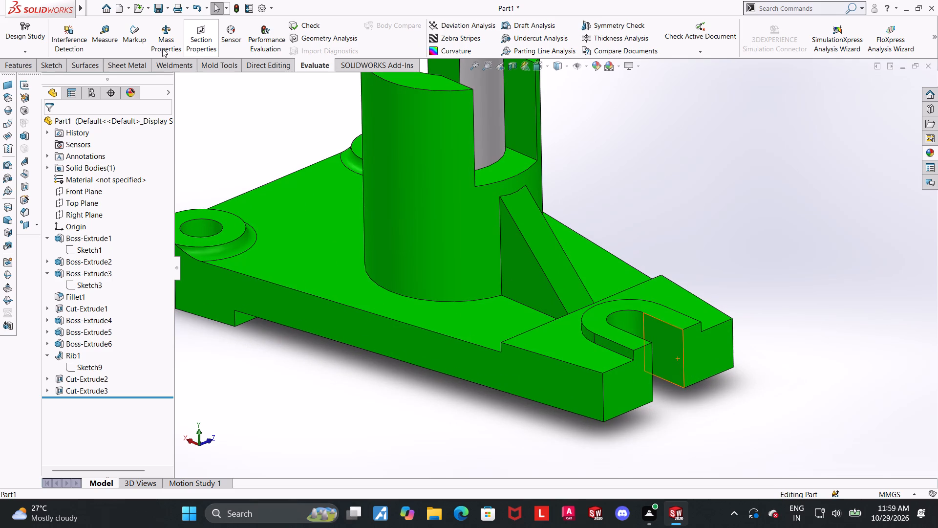
pyautogui.click(93, 34)
pyautogui.click(611, 330)
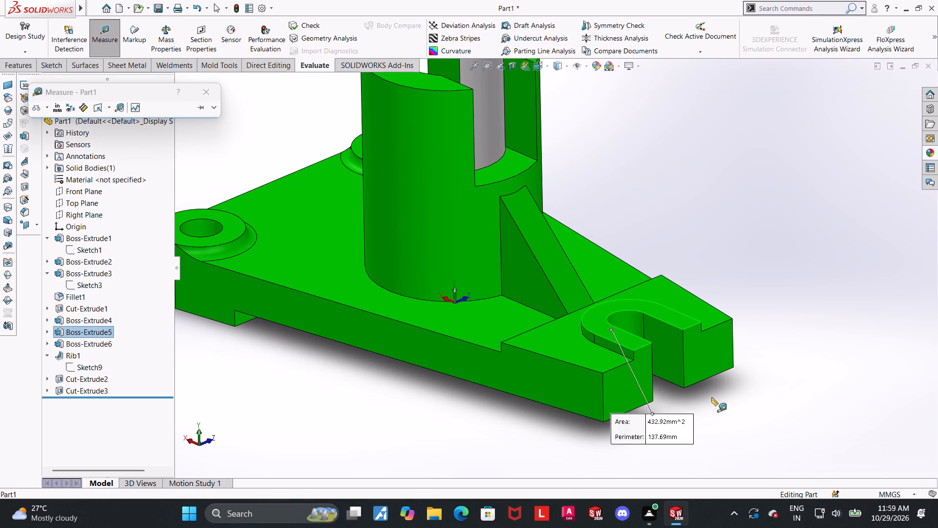
pyautogui.moveTo(712, 398); pyautogui.dragTo(723, 273, button='middle')
pyautogui.click(577, 382)
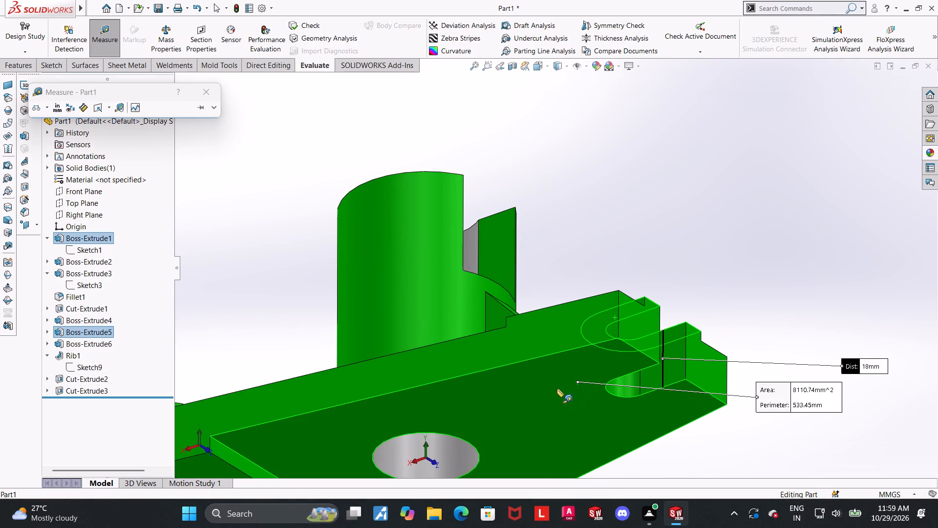
pyautogui.moveTo(652, 271); pyautogui.dragTo(656, 340, button='middle')
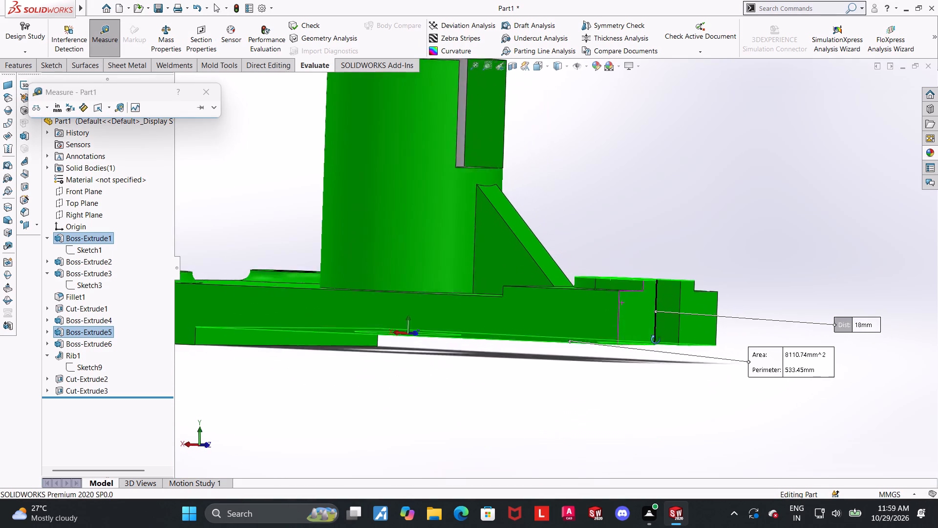
pyautogui.moveTo(656, 340); pyautogui.dragTo(656, 341, button='middle')
pyautogui.press('Escape')
# Measure the normal distance between the U-shaped slot boss's top face and the bottom face of the foot under the two bored bosses.
pyautogui.scroll(4, 635, 347)
pyautogui.scroll(-3, 429, 186)
pyautogui.click(107, 24)
pyautogui.moveTo(514, 273); pyautogui.dragTo(527, 340, button='middle')
pyautogui.click(745, 396)
pyautogui.moveTo(514, 403); pyautogui.dragTo(520, 271, button='middle')
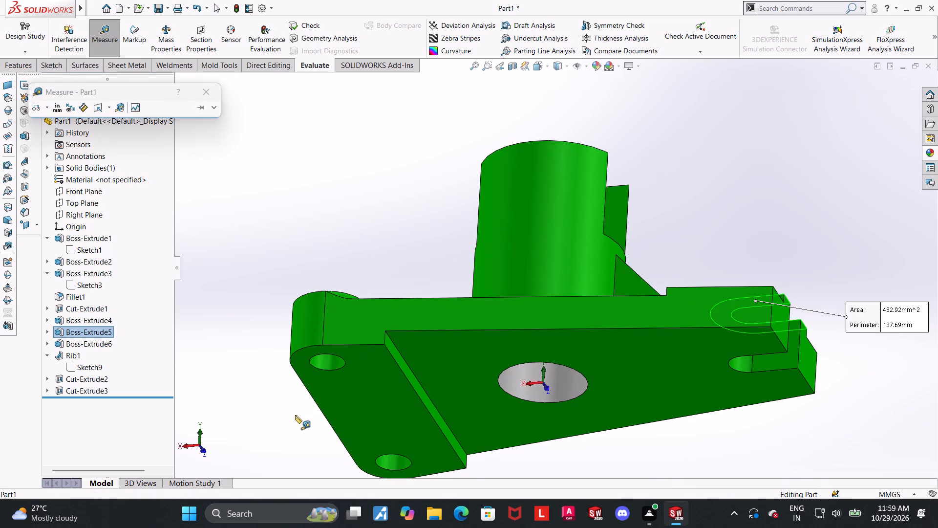
pyautogui.click(345, 408)
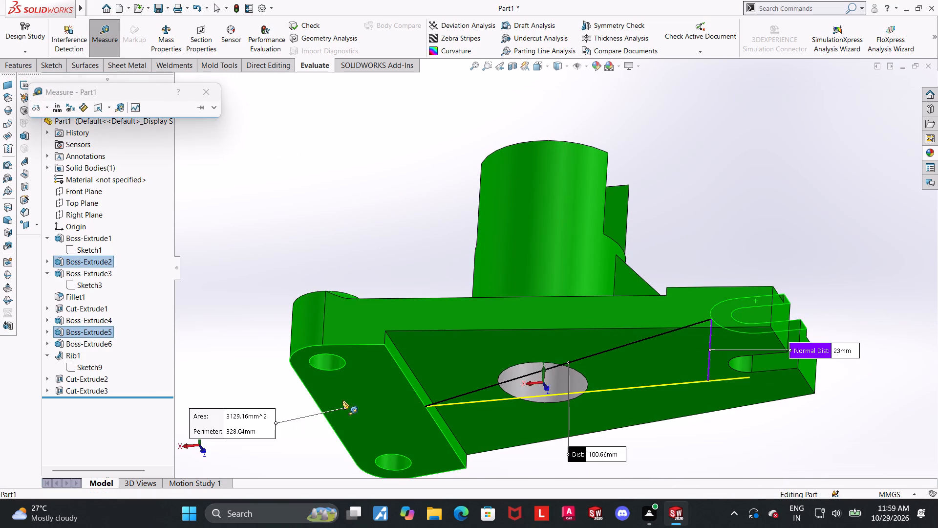
pyautogui.press('Escape')
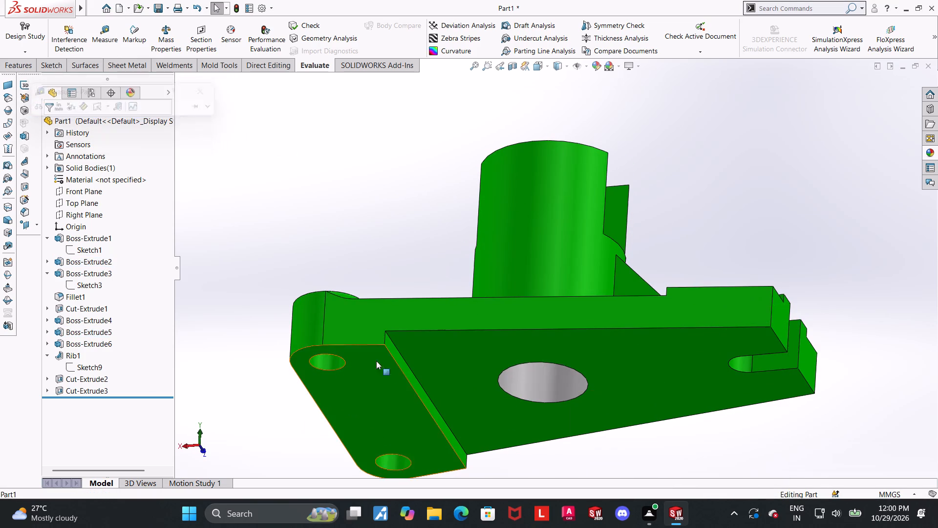
# Measure the distance from the raised pad's top face at the open-slot end to the plate's recessed underside.
pyautogui.moveTo(409, 362); pyautogui.dragTo(420, 437, button='middle')
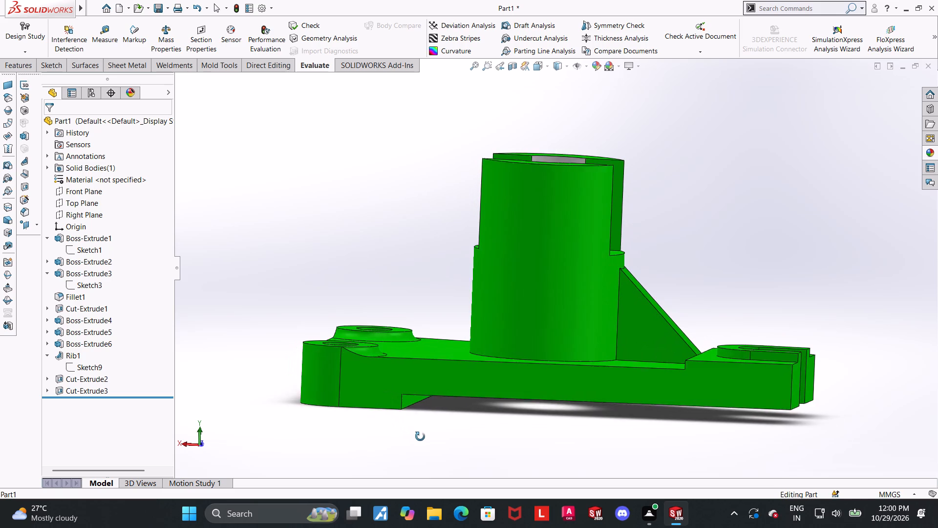
pyautogui.moveTo(420, 437); pyautogui.dragTo(411, 426, button='middle')
pyautogui.moveTo(411, 426); pyautogui.dragTo(401, 431, button='middle')
pyautogui.click(111, 33)
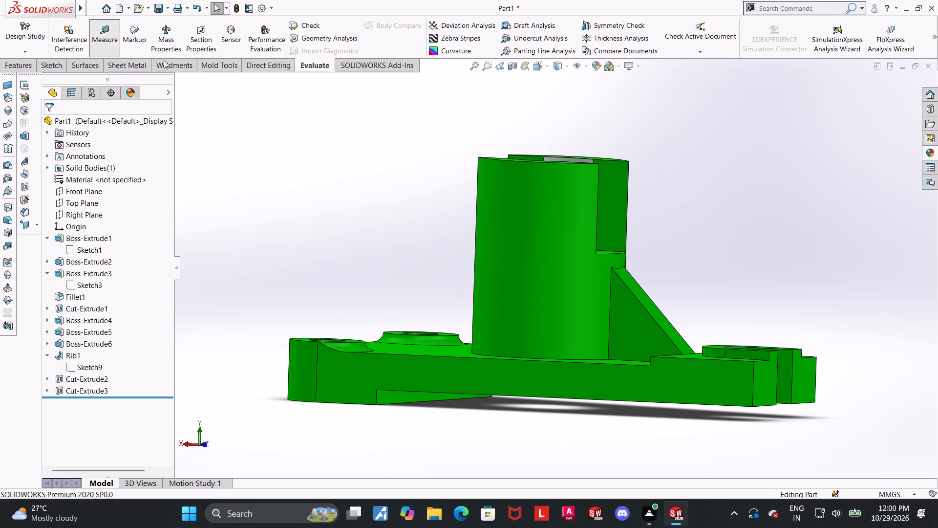
pyautogui.moveTo(818, 322); pyautogui.dragTo(811, 385, button='middle')
pyautogui.click(709, 412)
pyautogui.moveTo(863, 385); pyautogui.dragTo(873, 269, button='middle')
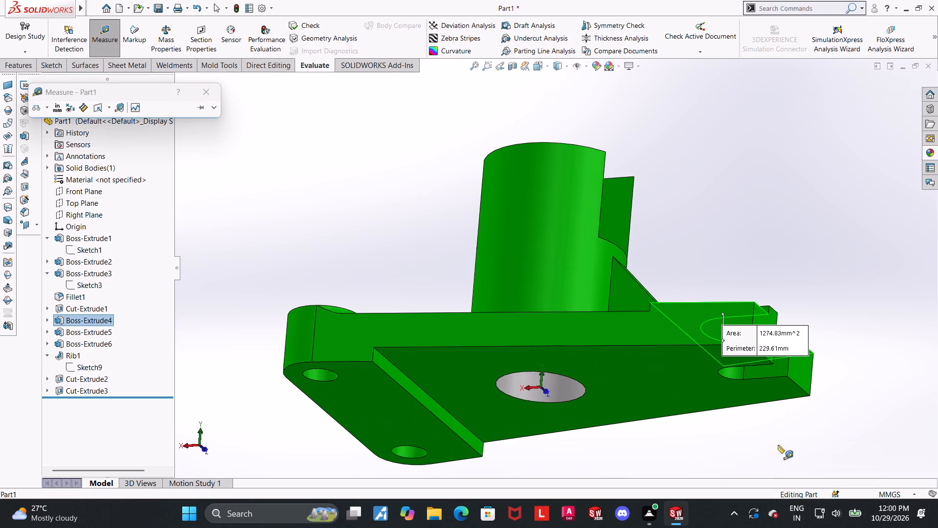
pyautogui.click(673, 390)
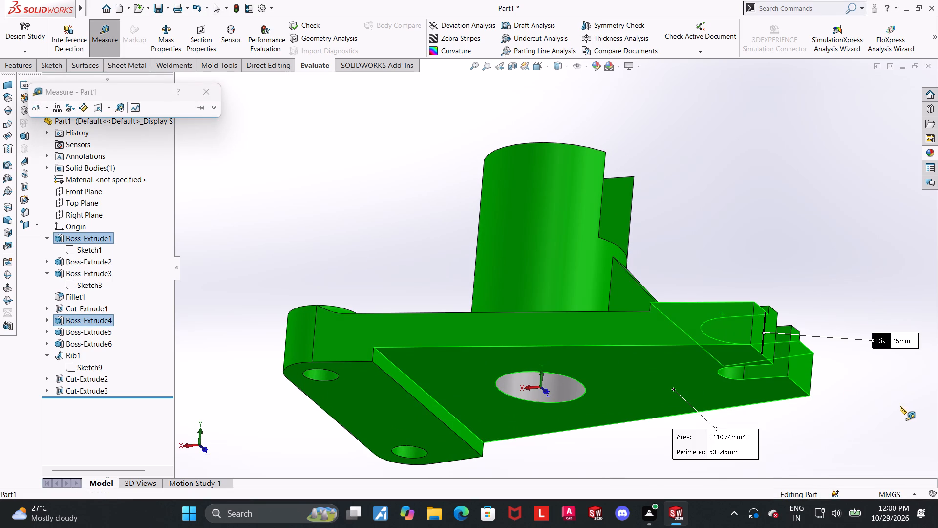
pyautogui.press('Escape')
# Start a Fillet feature on the part.
pyautogui.moveTo(878, 383); pyautogui.dragTo(738, 479, button='middle')
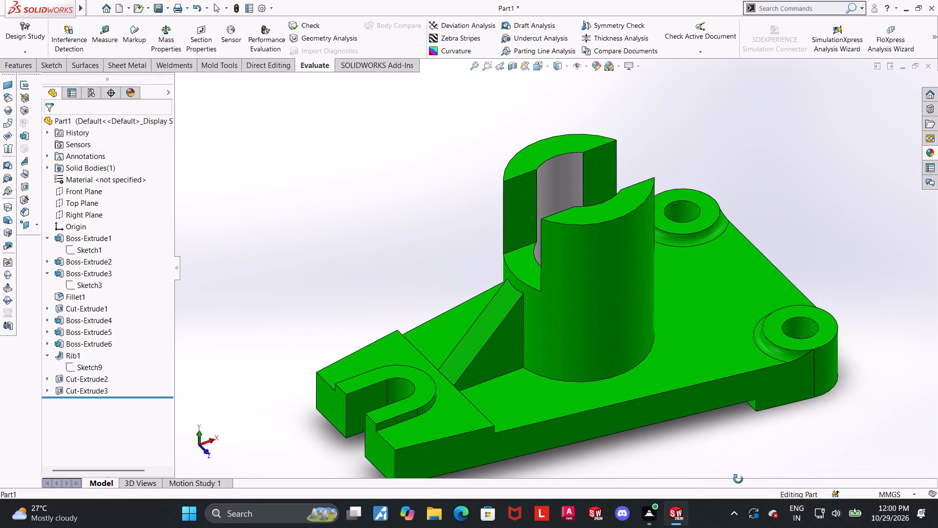
pyautogui.moveTo(738, 479); pyautogui.dragTo(730, 437, button='middle')
pyautogui.scroll(2, 730, 433)
pyautogui.scroll(-2, 531, 376)
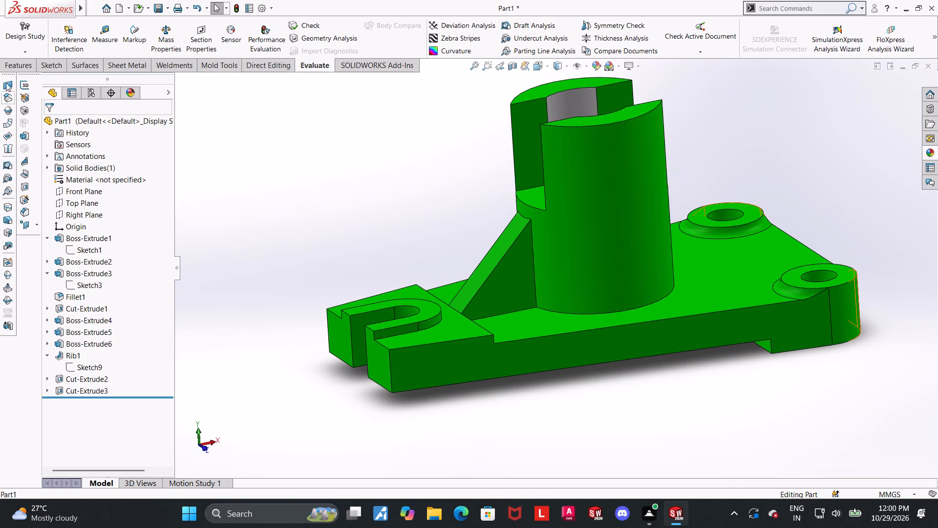
pyautogui.click(12, 66)
pyautogui.moveTo(447, 196); pyautogui.dragTo(469, 263, button='middle')
pyautogui.click(334, 28)
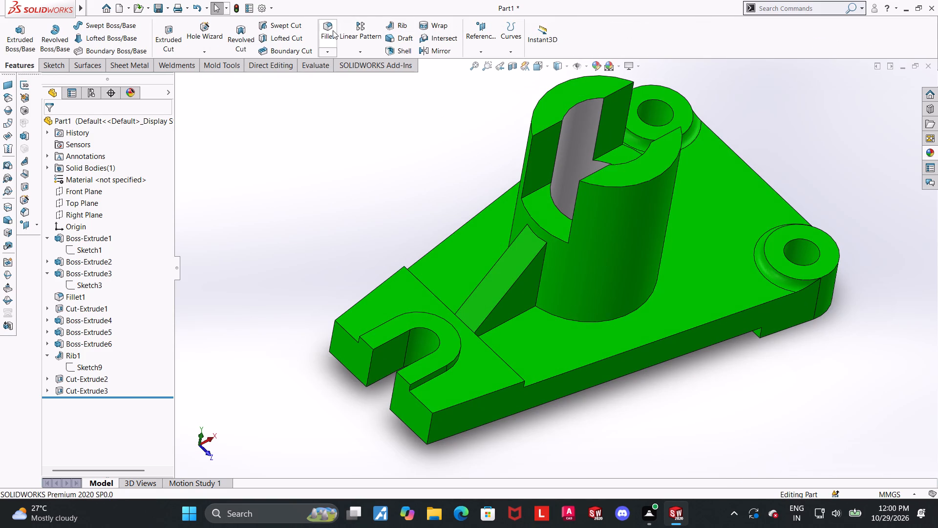
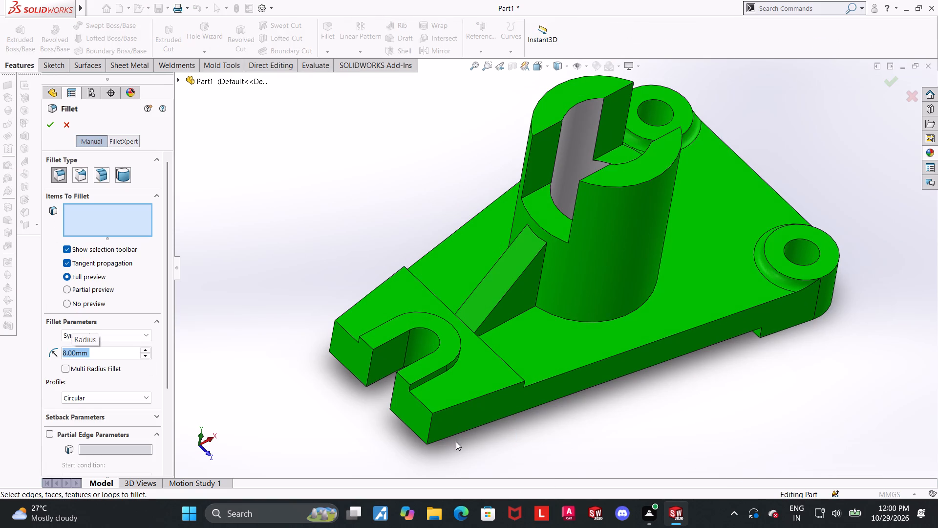
# Fillet the two outer vertical corner edges at the plate's open-slot end with a symmetric 8 mm radius.
pyautogui.click(432, 423)
pyautogui.moveTo(353, 353); pyautogui.dragTo(366, 363, button='middle')
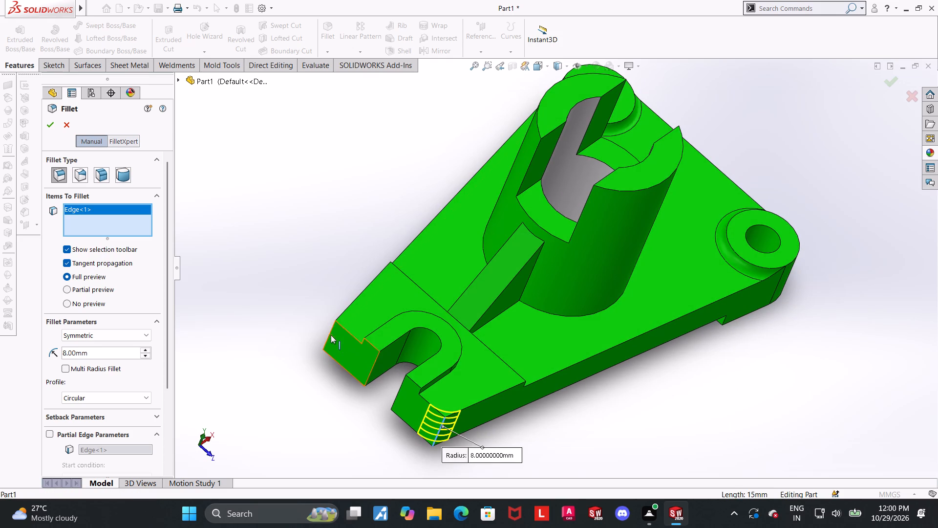
pyautogui.click(330, 335)
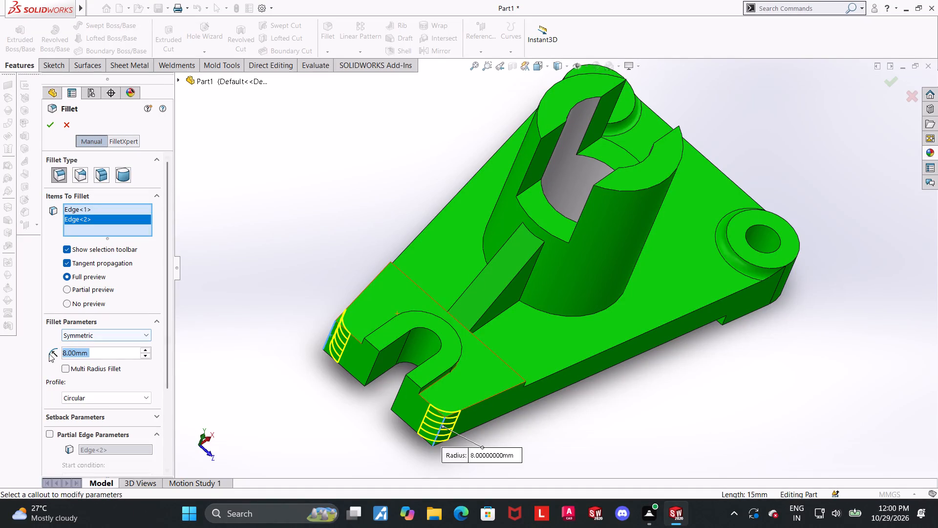
pyautogui.click(52, 123)
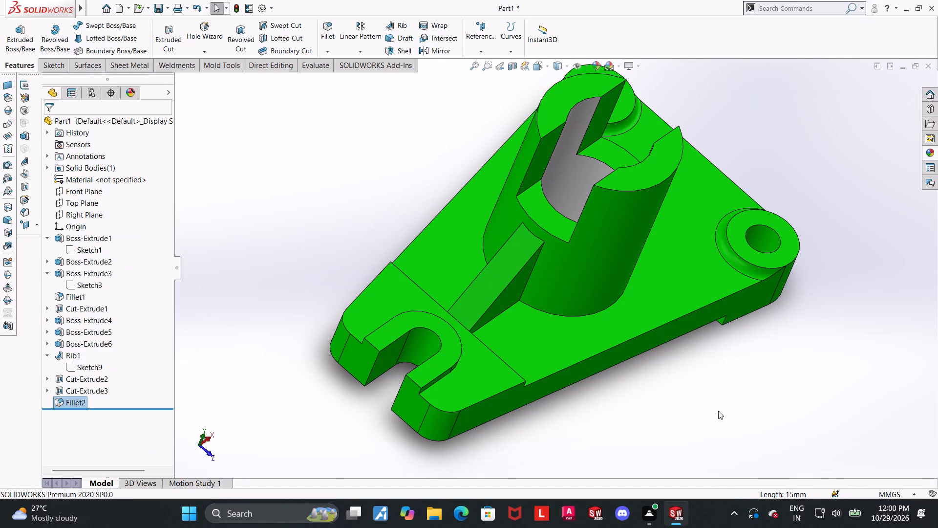
pyautogui.click(695, 401)
# Measure the rounded face of one filleted outer corner at the plate's open-slot end to check its radius.
pyautogui.hotkey('ctrl', '7')
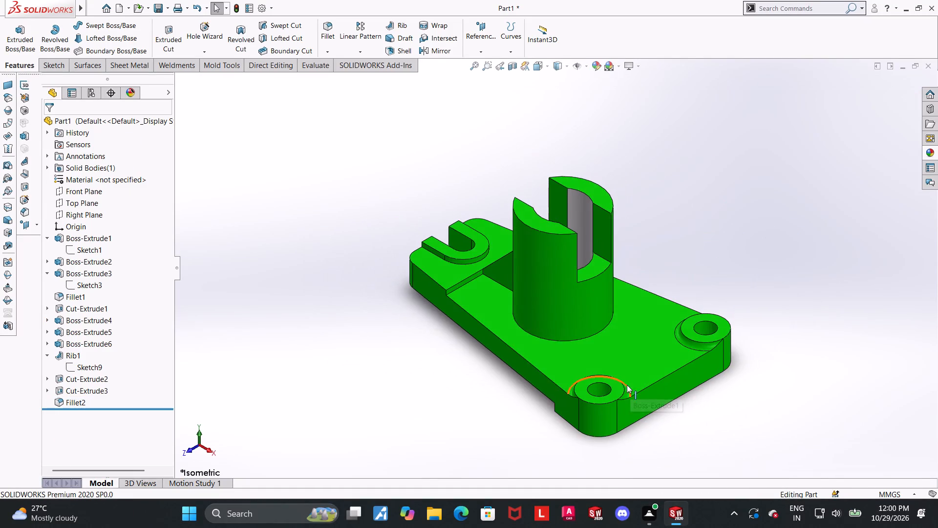
pyautogui.moveTo(536, 351); pyautogui.dragTo(743, 396, button='middle')
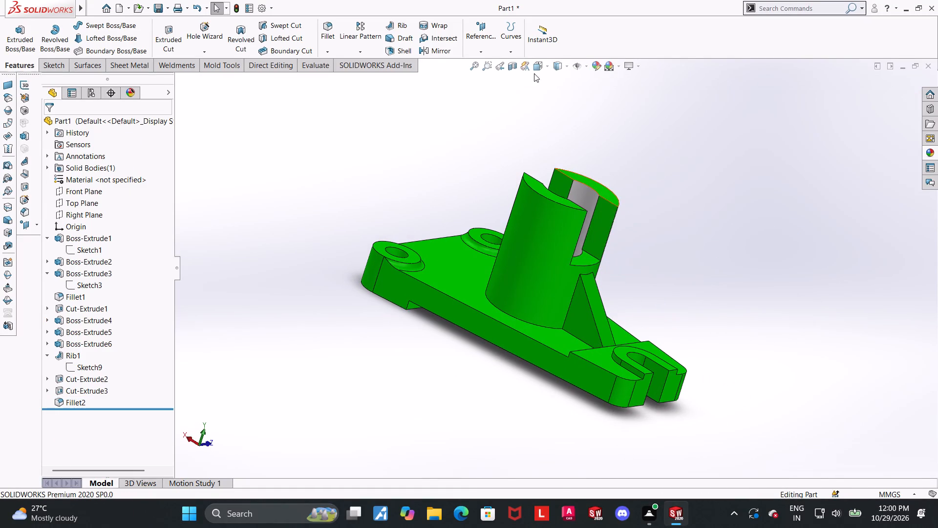
pyautogui.click(537, 66)
pyautogui.click(456, 277)
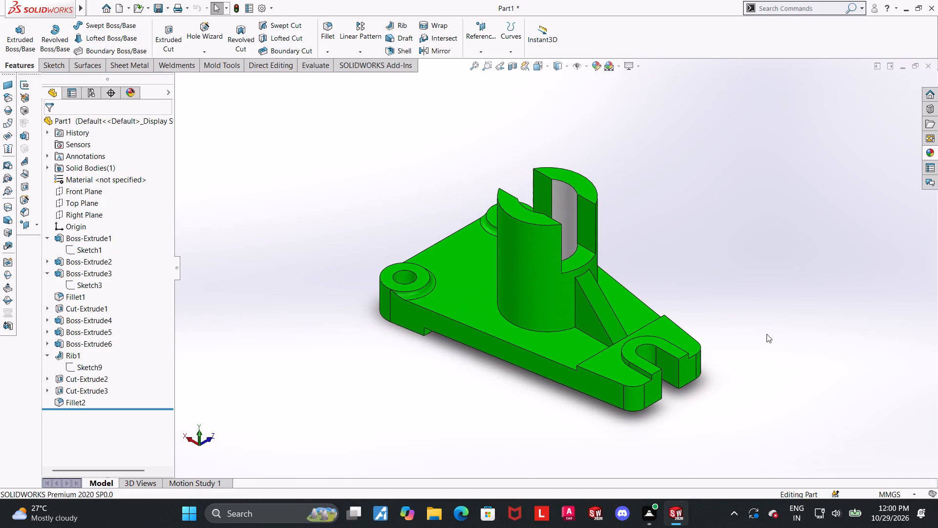
pyautogui.scroll(-2, 613, 340)
pyautogui.scroll(1, 612, 333)
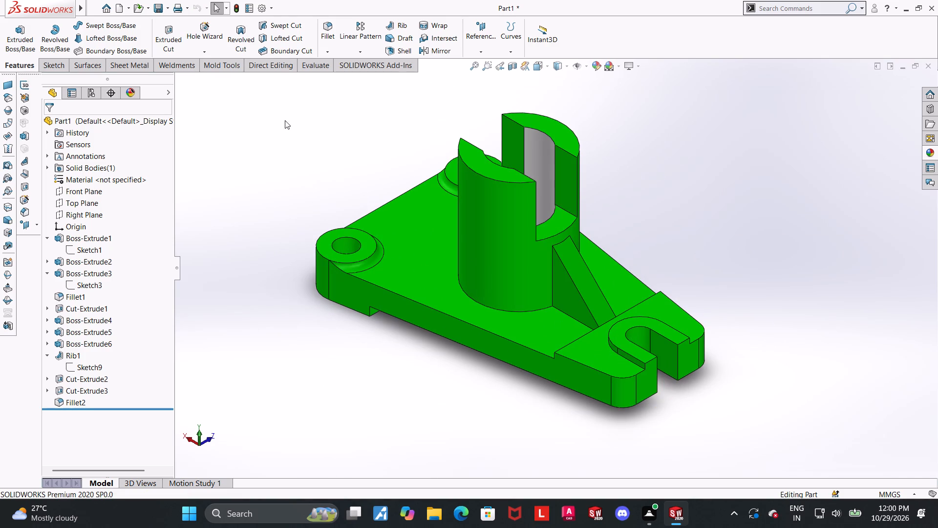
pyautogui.click(327, 65)
pyautogui.click(113, 31)
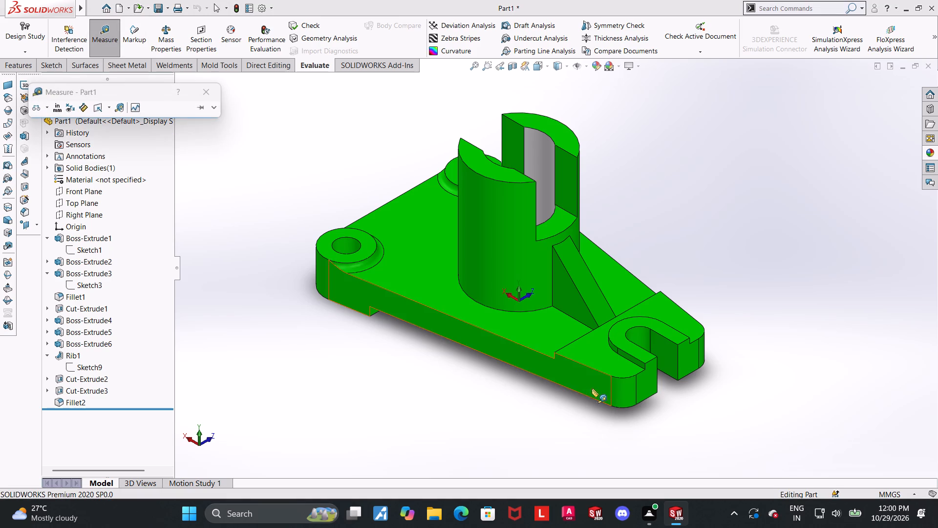
pyautogui.click(614, 391)
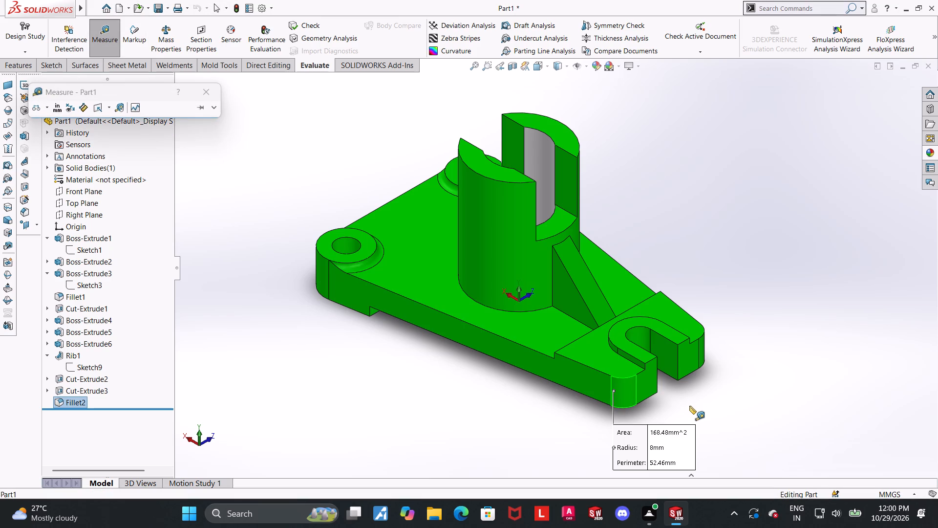
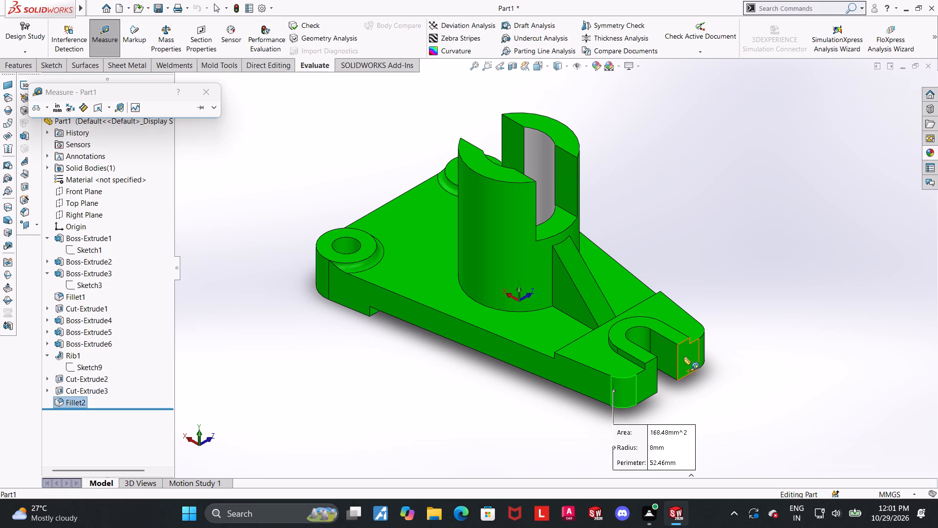
# Measure the rounded face of the near filleted outer corner at the plate's open-slot end again to recheck its radius.
pyautogui.press('Escape')
pyautogui.click(106, 24)
pyautogui.click(630, 395)
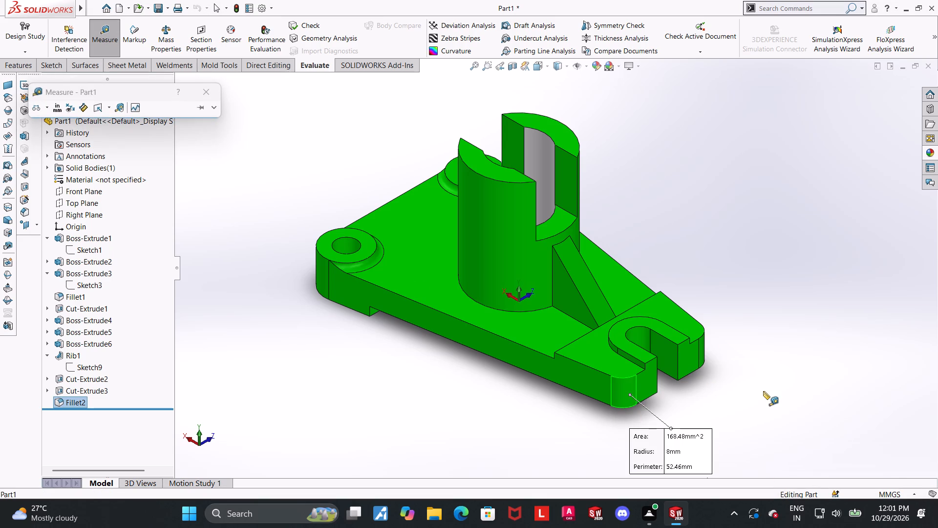
pyautogui.scroll(2, 643, 370)
pyautogui.press('Escape')
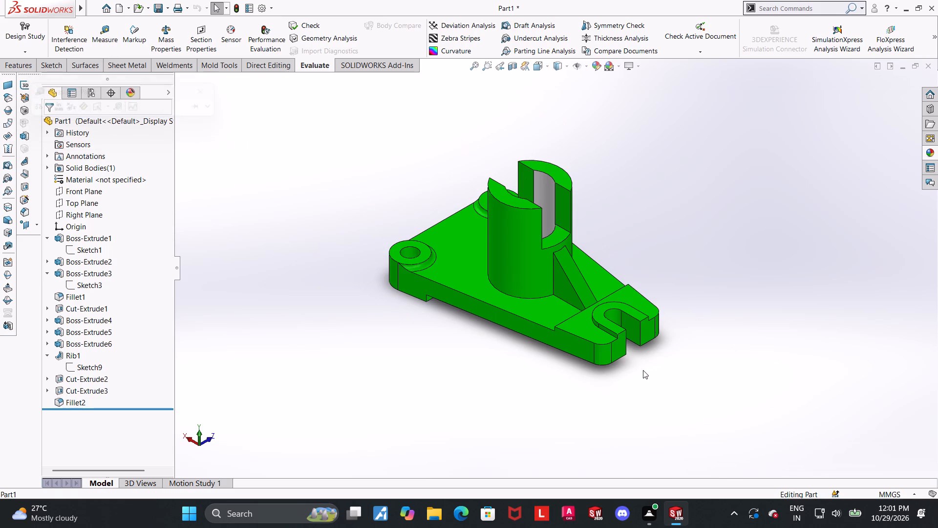
# Measure the inner rounded end face of the plate's open slot to check its radius.
pyautogui.scroll(-1, 642, 370)
pyautogui.scroll(-3, 632, 301)
pyautogui.middleClick(616, 303)
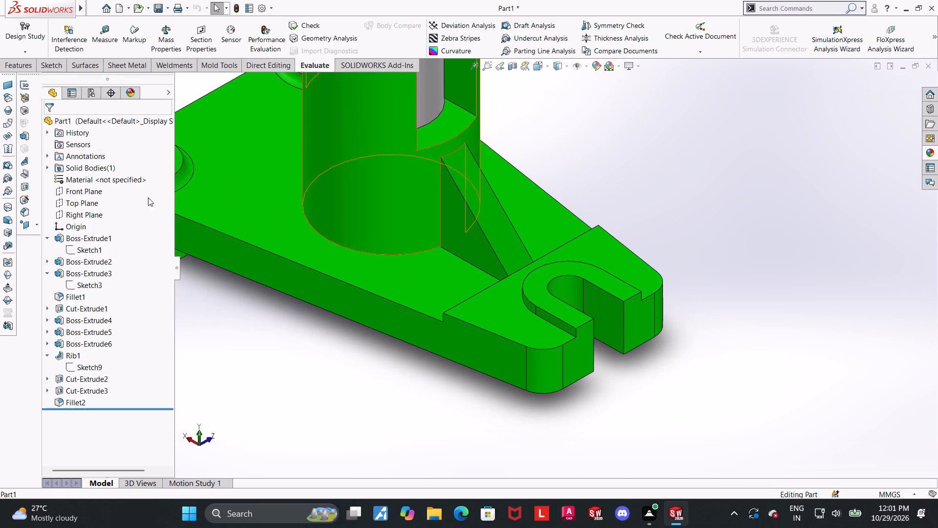
pyautogui.click(107, 41)
pyautogui.click(565, 287)
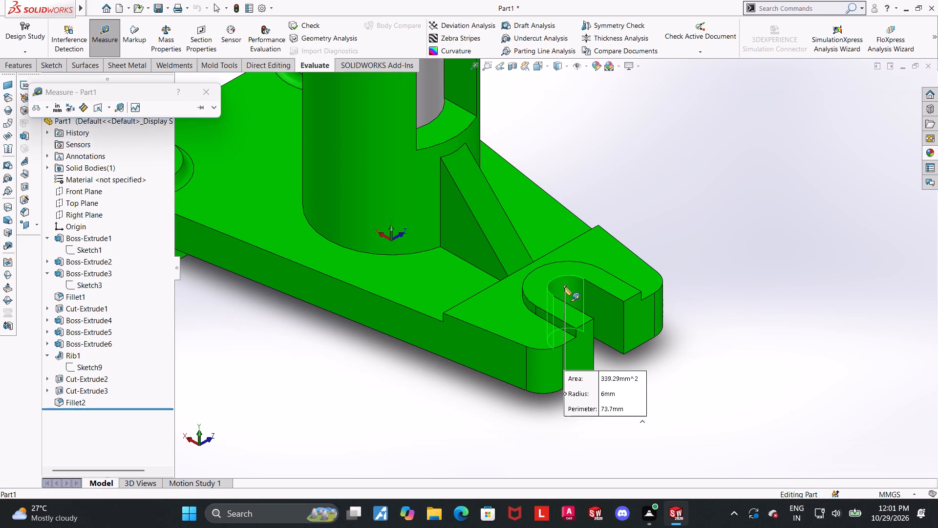
pyautogui.press('Escape')
# Measure the outer rounded face of the raised U-shaped boss around the open slot to check its radius.
pyautogui.click(100, 31)
pyautogui.moveTo(669, 198); pyautogui.dragTo(687, 198, button='middle')
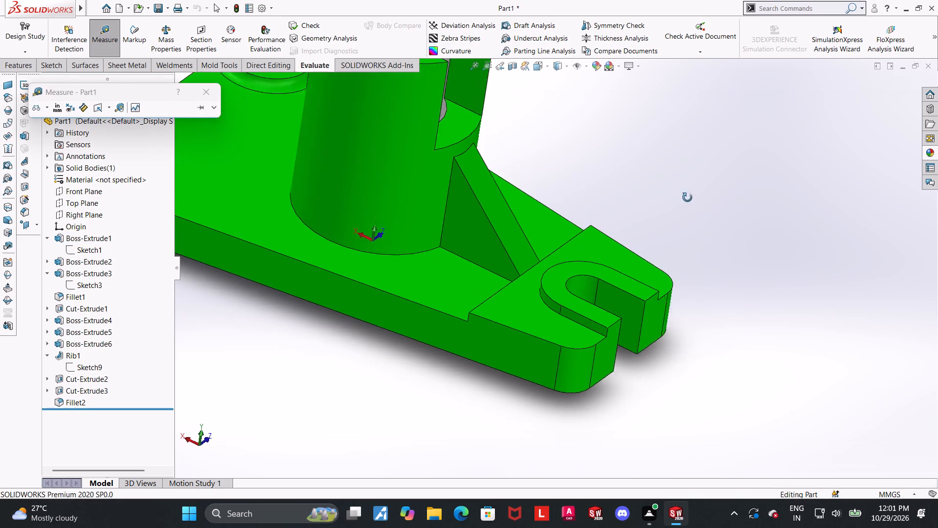
pyautogui.moveTo(687, 198); pyautogui.dragTo(705, 210, button='middle')
pyautogui.scroll(-2, 557, 211)
pyautogui.click(567, 351)
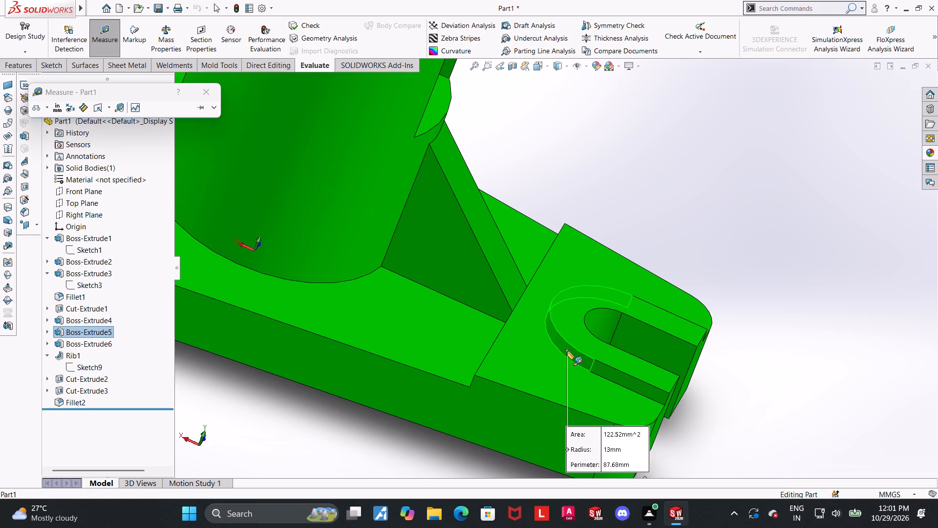
pyautogui.press('Escape')
# In isometric view, measure the plate's rounded corner face below the near bored boss at the wide end.
pyautogui.hotkey('ctrl', '7')
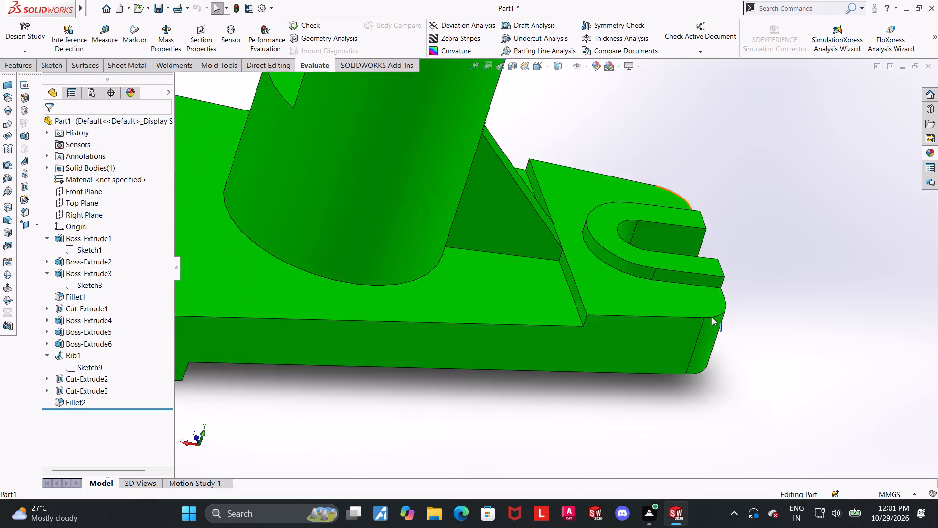
pyautogui.scroll(1, 717, 324)
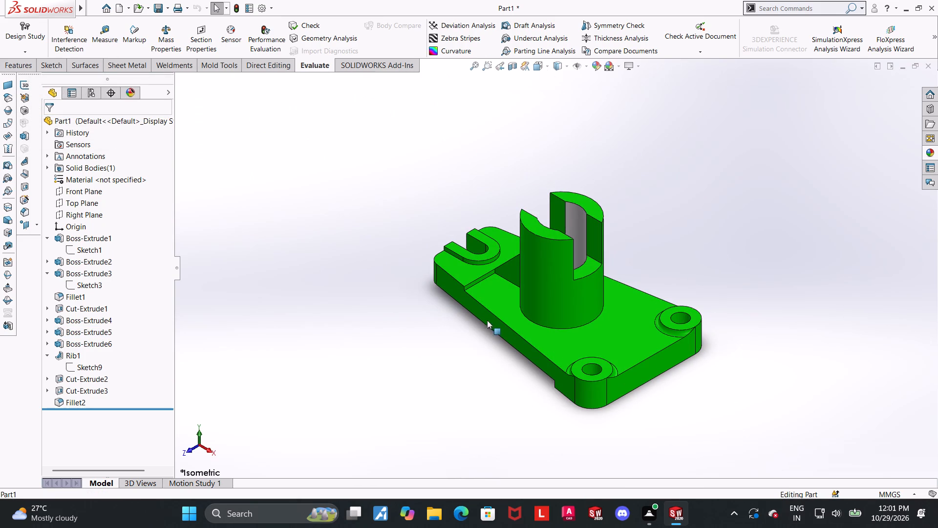
pyautogui.click(112, 35)
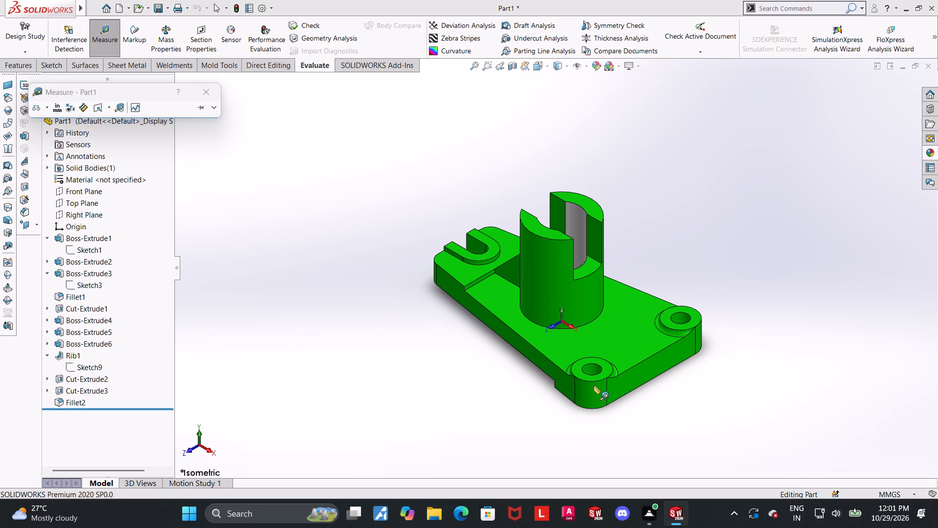
pyautogui.click(594, 387)
pyautogui.press('Escape')
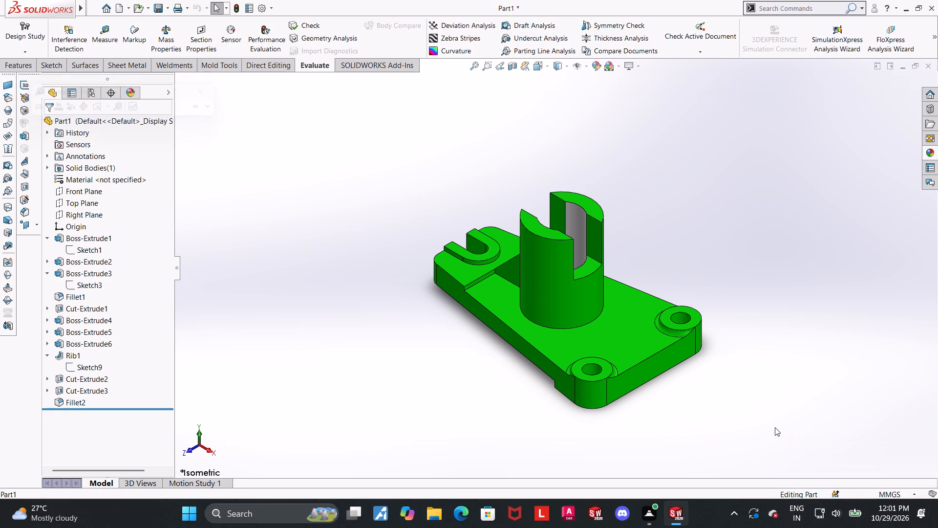
# Measure the outer circular edge of the near bored boss at the plate's wide end to check its radius.
pyautogui.click(105, 35)
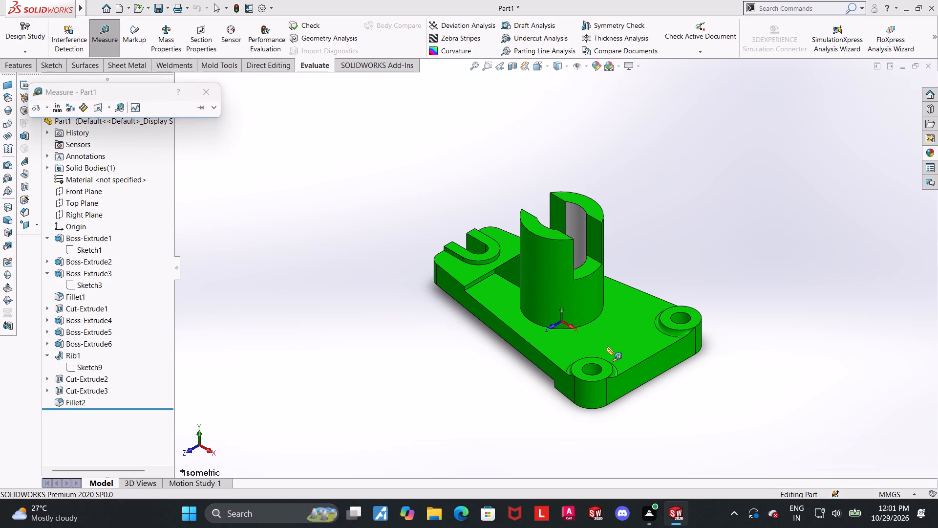
pyautogui.click(613, 368)
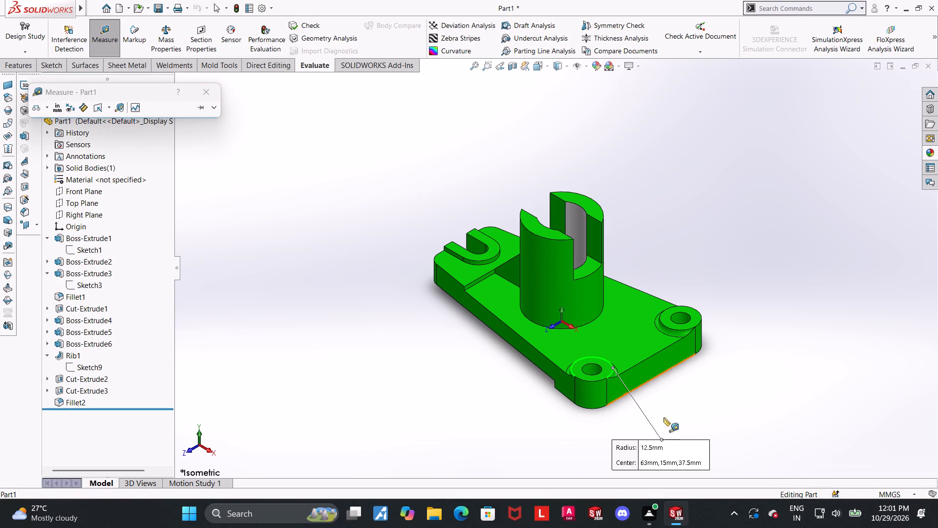
pyautogui.press('Escape')
pyautogui.scroll(-1, 614, 378)
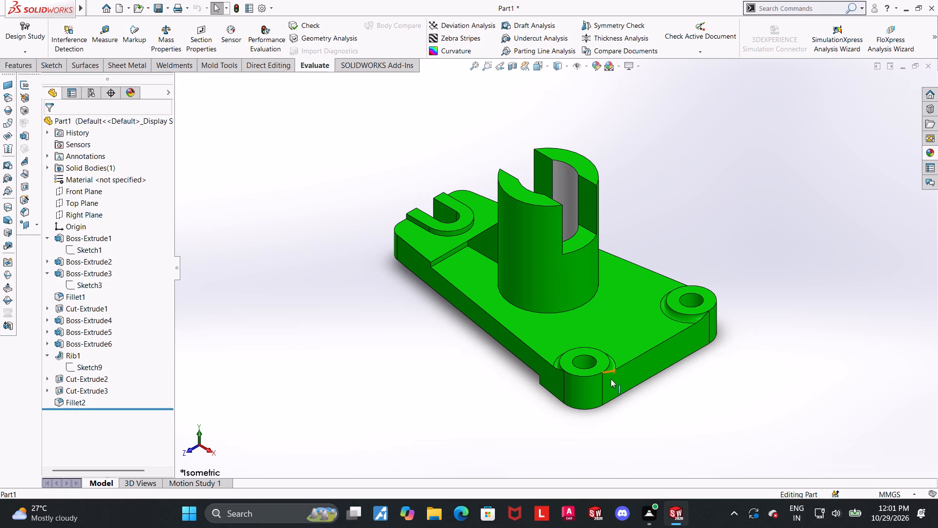
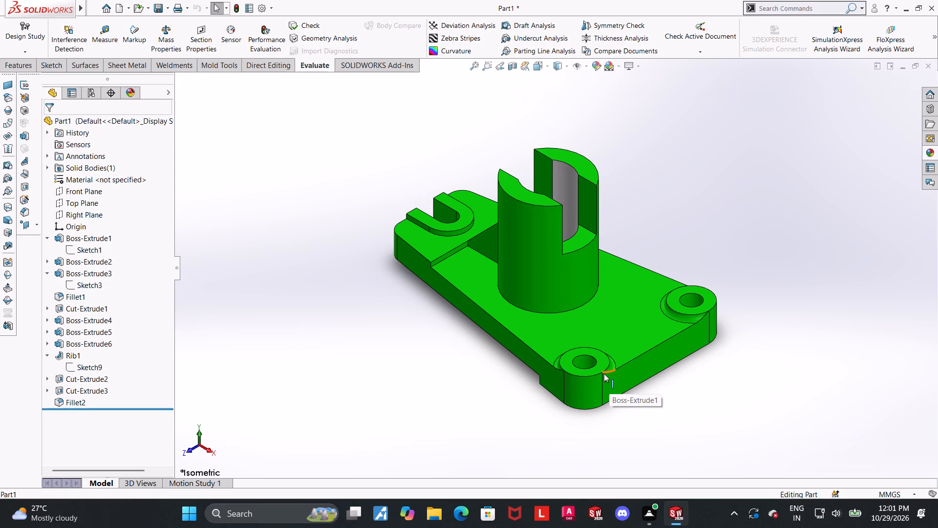
# Examine the part from below, from the side and from the isometric corner facing the rib and open slot.
pyautogui.moveTo(598, 385); pyautogui.dragTo(661, 282, button='middle')
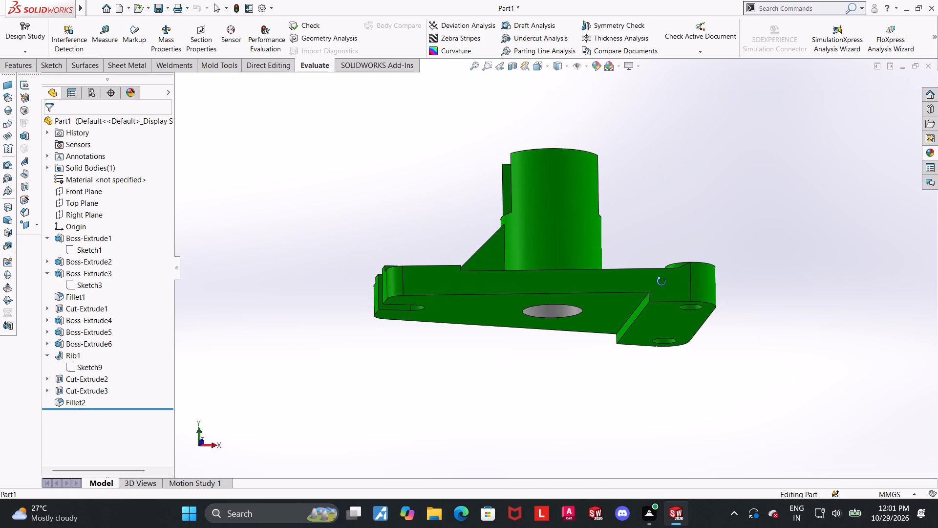
pyautogui.moveTo(661, 282); pyautogui.dragTo(632, 371, button='middle')
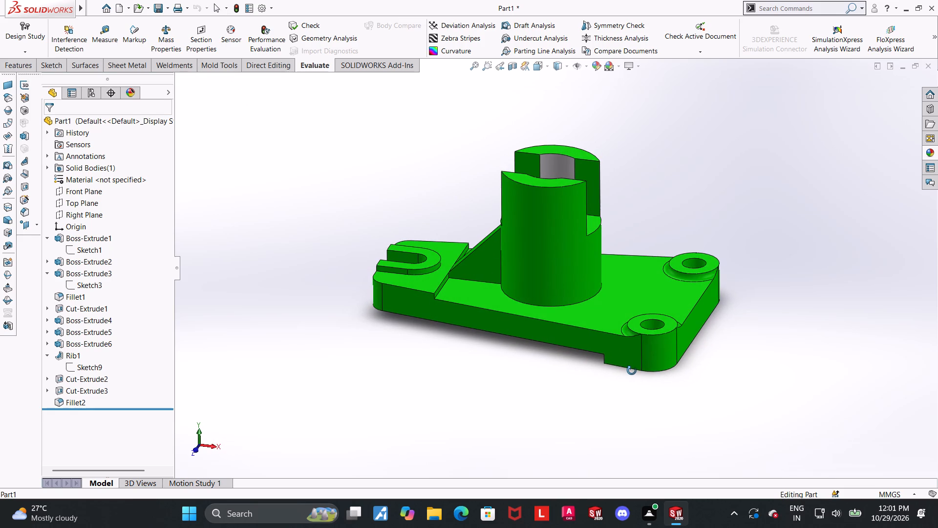
pyautogui.moveTo(632, 371); pyautogui.dragTo(639, 348, button='middle')
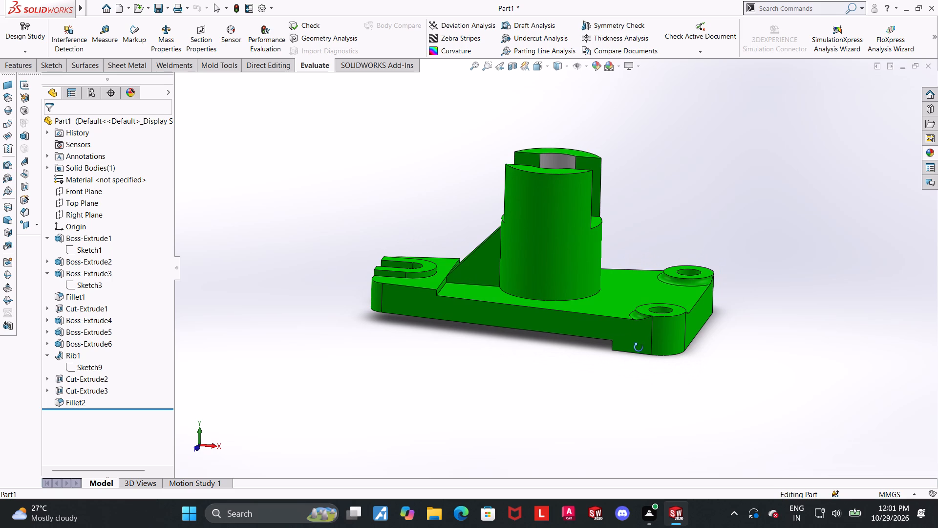
pyautogui.moveTo(639, 348); pyautogui.dragTo(648, 326, button='middle')
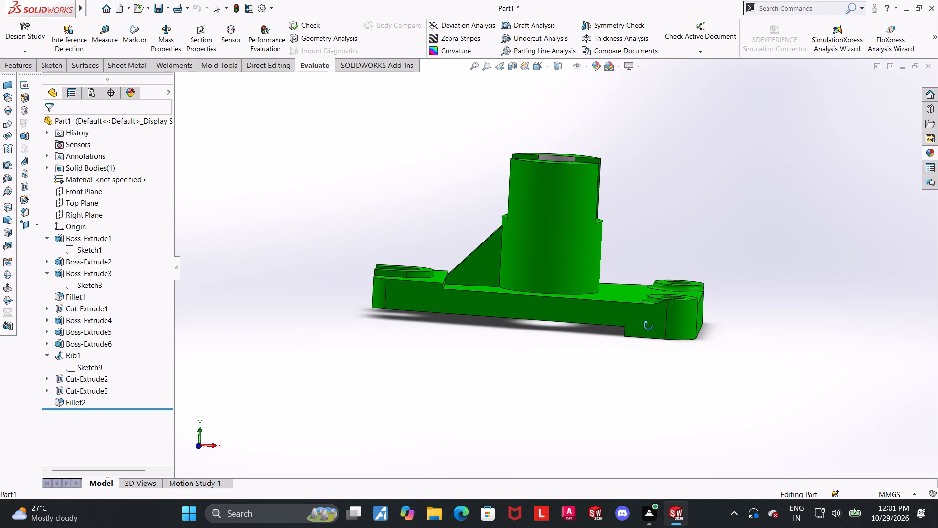
pyautogui.moveTo(648, 326); pyautogui.dragTo(666, 347, button='middle')
pyautogui.moveTo(650, 347); pyautogui.dragTo(779, 416, button='middle')
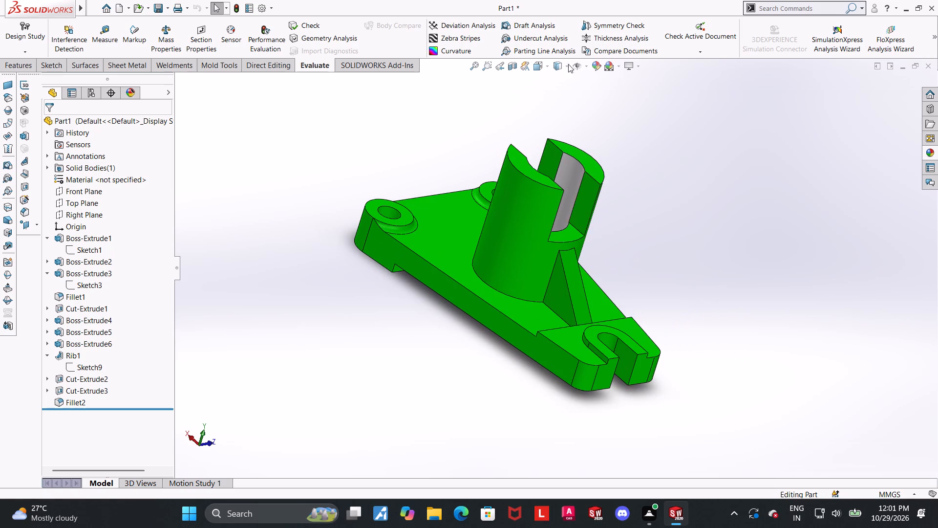
pyautogui.click(533, 63)
pyautogui.click(449, 291)
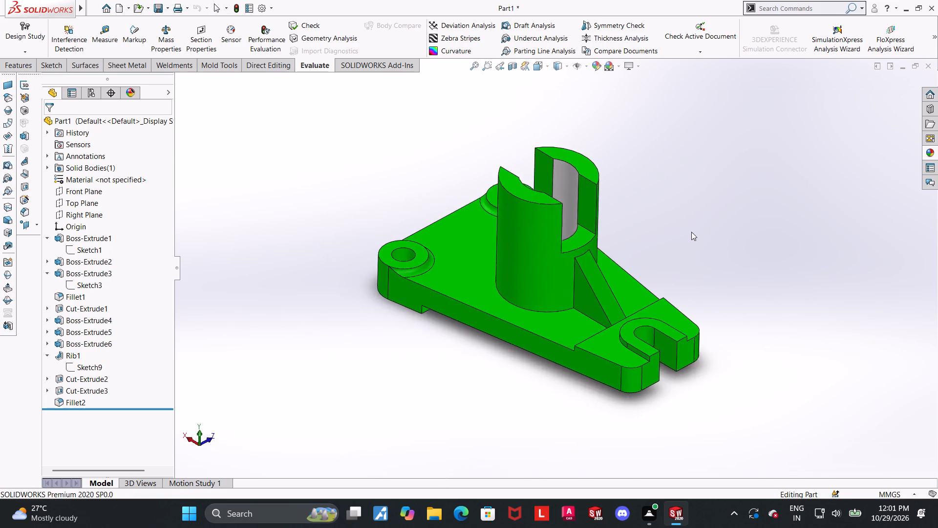
pyautogui.scroll(-2, 691, 234)
pyautogui.scroll(2, 606, 275)
pyautogui.scroll(-1, 543, 309)
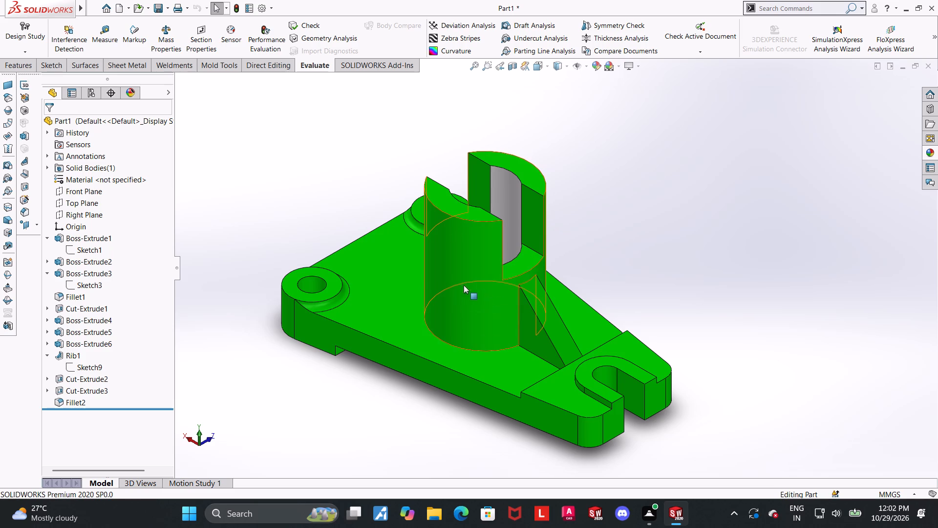
# Measure the distance between the rib's two side faces to check its thickness.
pyautogui.click(90, 30)
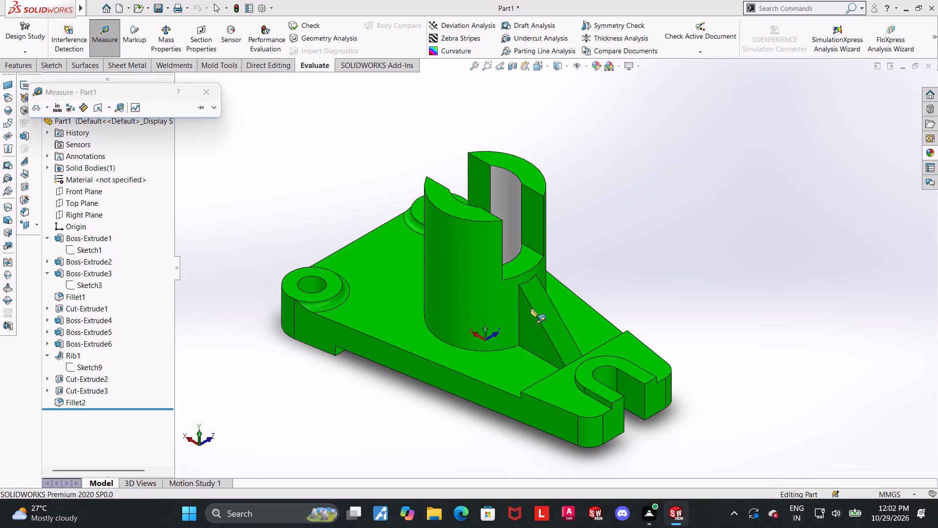
pyautogui.click(525, 318)
pyautogui.moveTo(559, 316); pyautogui.dragTo(514, 354, button='middle')
pyautogui.moveTo(520, 347); pyautogui.dragTo(507, 363, button='middle')
pyautogui.click(532, 340)
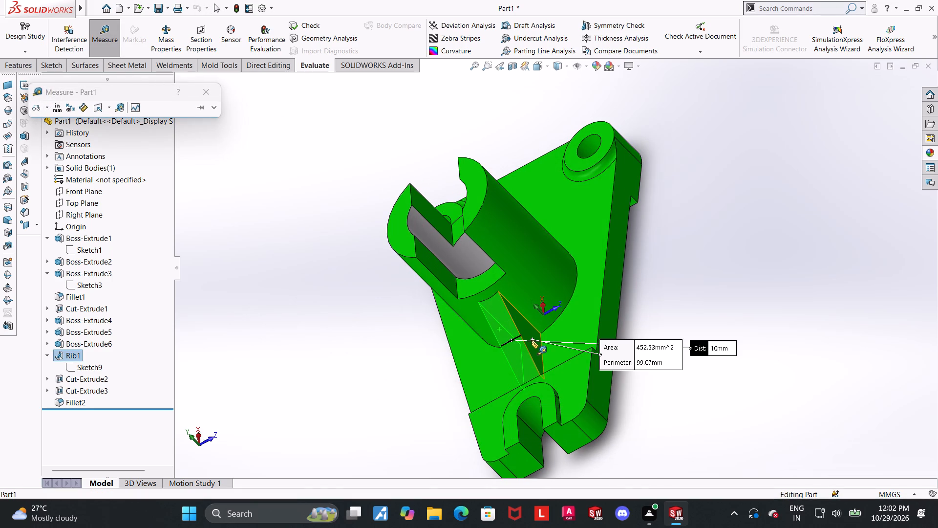
pyautogui.press('Escape')
# Examine the part's underside, then view it isometrically from the corner facing the rib and open slot.
pyautogui.hotkey('ctrl', '7')
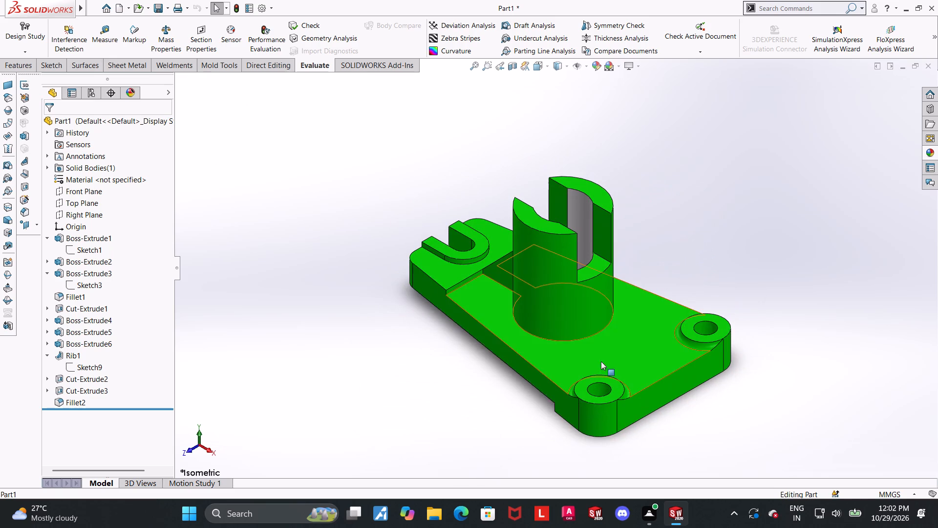
pyautogui.moveTo(491, 352); pyautogui.dragTo(655, 364, button='middle')
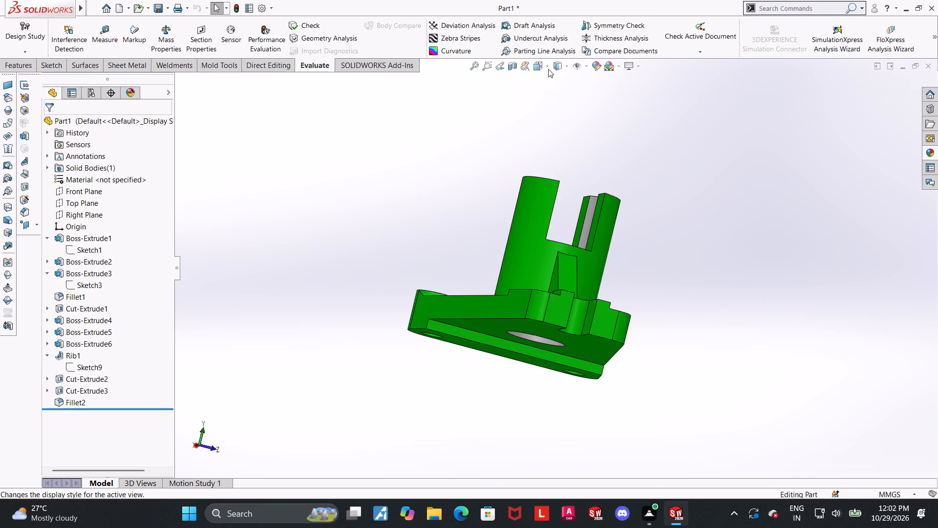
pyautogui.click(539, 67)
pyautogui.click(409, 222)
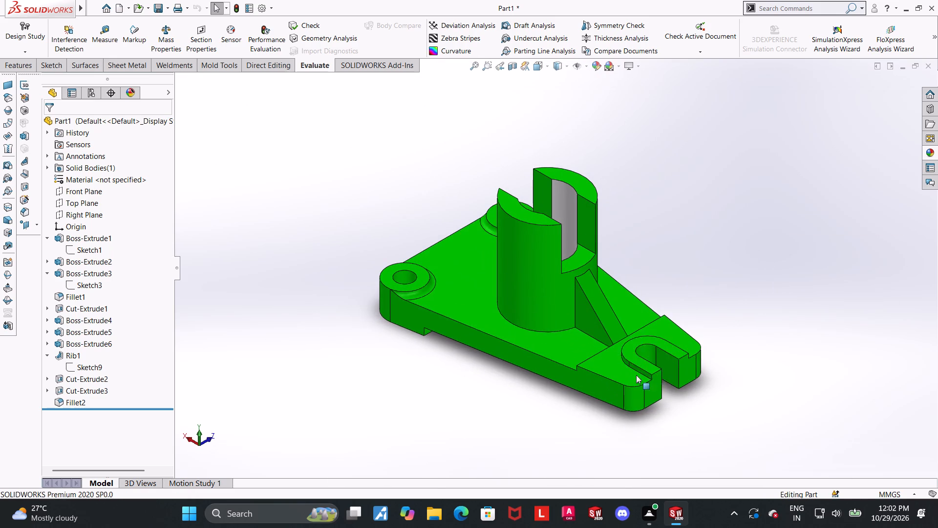
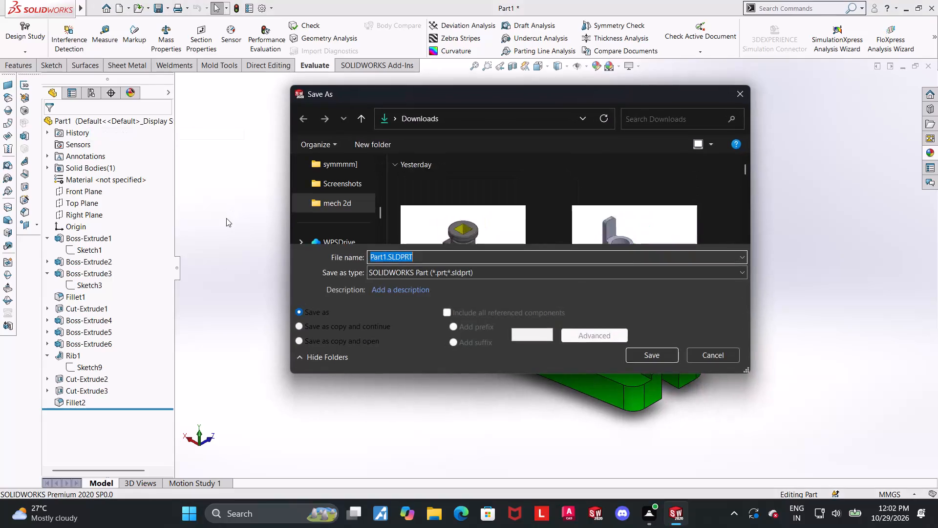
# Save the part in the Downloads folder as a SOLIDWORKS part named "trunion saddle anchor".
pyautogui.write('trunion saddle anchor')
pyautogui.press('Return')
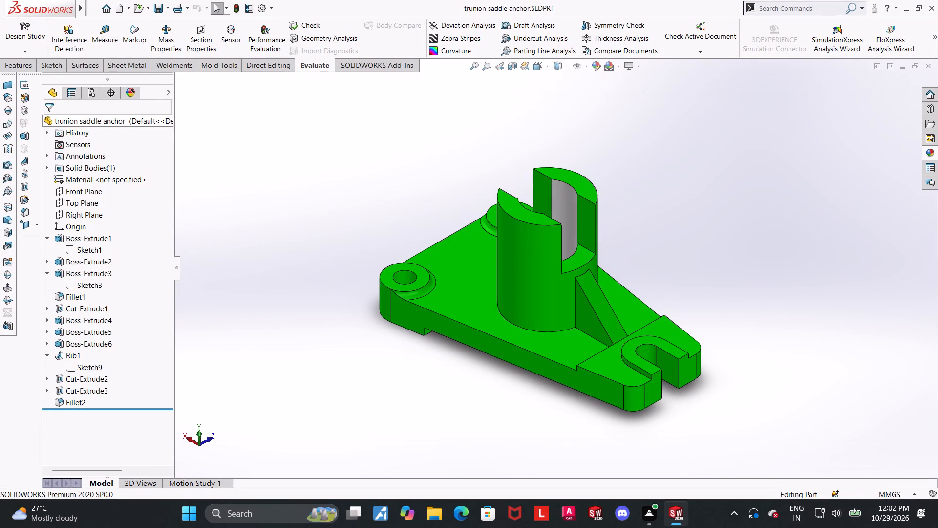
pyautogui.click(500, 165)
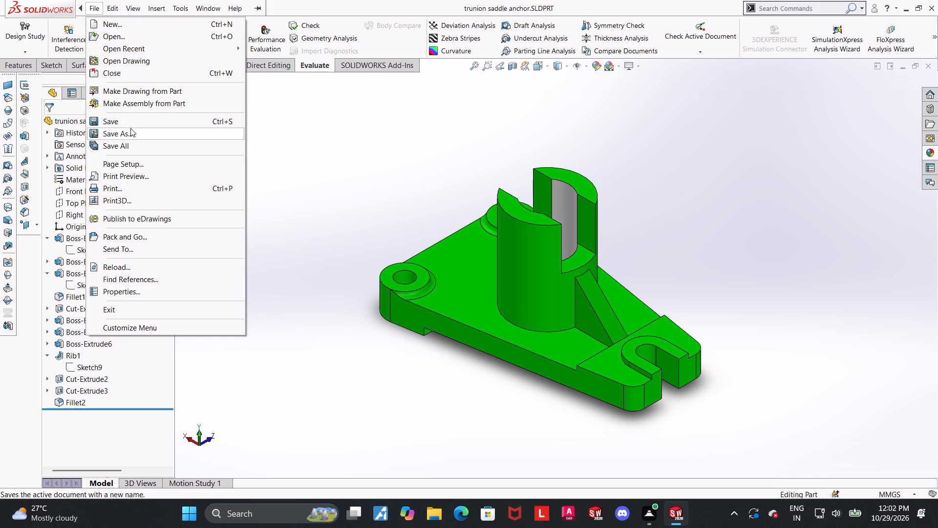
# Save a copy of the trunion saddle anchor part in Adobe Portable Document Format (*.pdf).
pyautogui.click(130, 128)
pyautogui.click(445, 273)
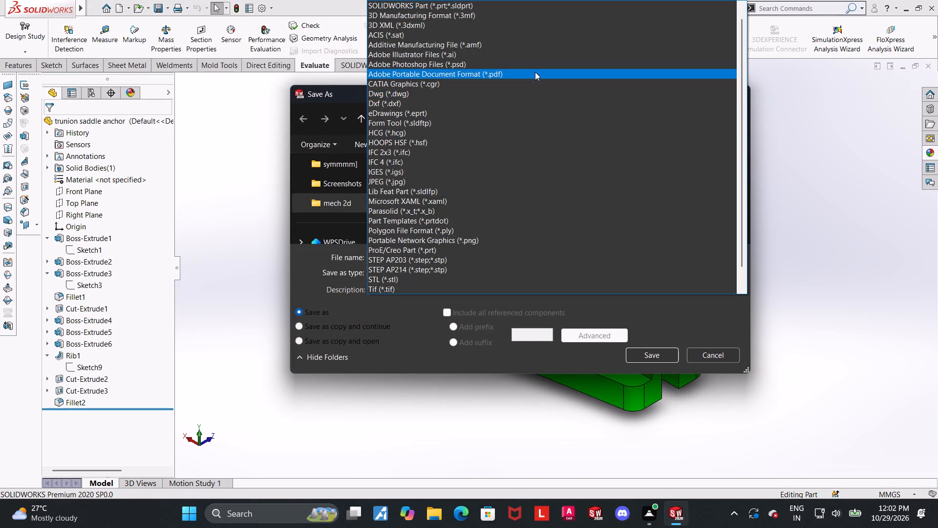
pyautogui.click(535, 72)
pyautogui.click(650, 375)
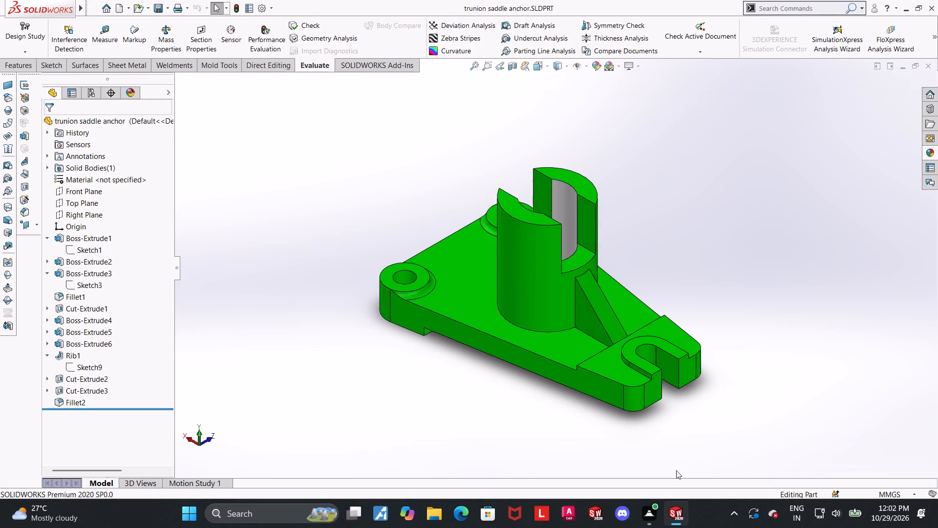